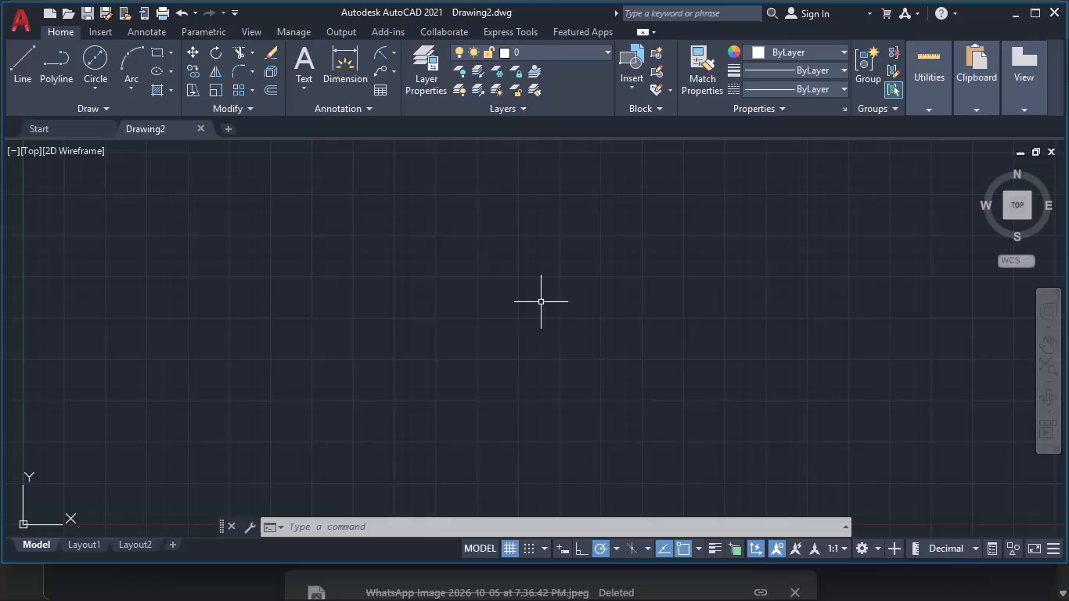
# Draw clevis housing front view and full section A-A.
# Configure the drawing units with length precision 0 and an insertion scale of millimeters.
pyautogui.write('un')
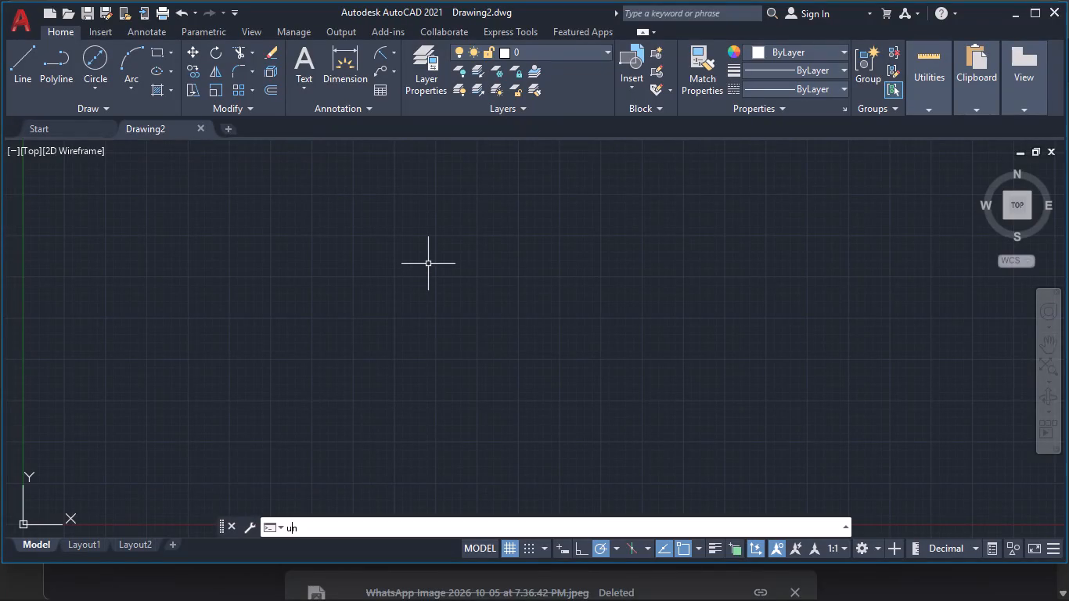
pyautogui.press('Return')
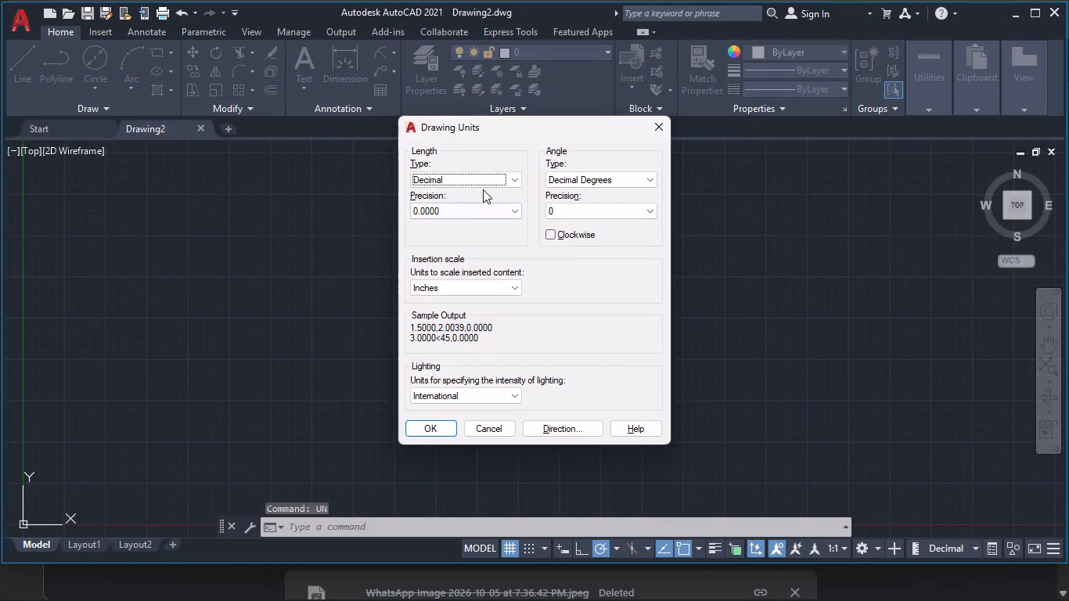
pyautogui.click(484, 211)
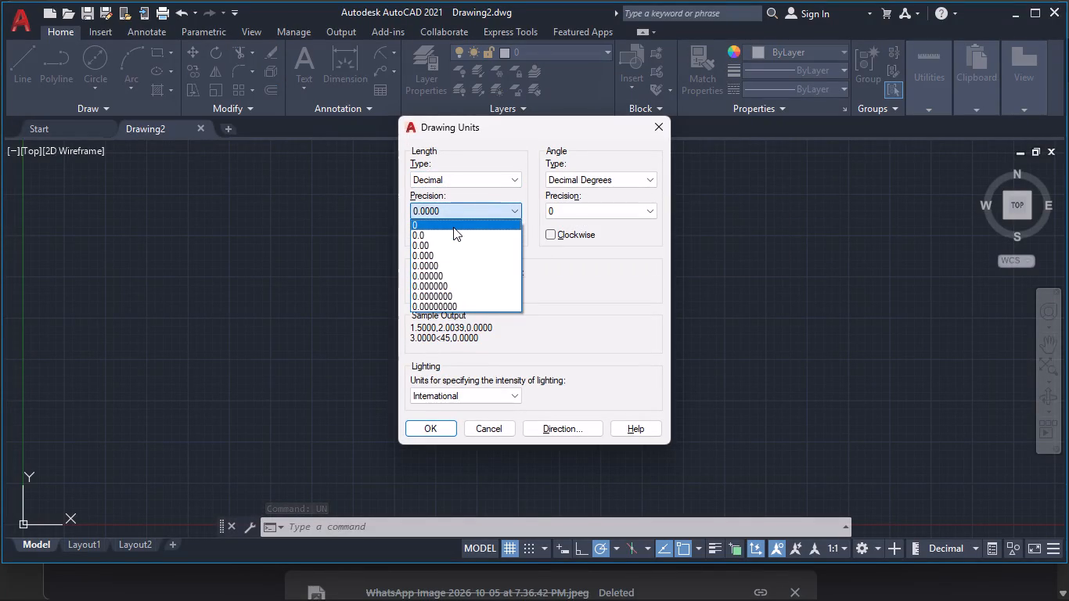
pyautogui.click(453, 227)
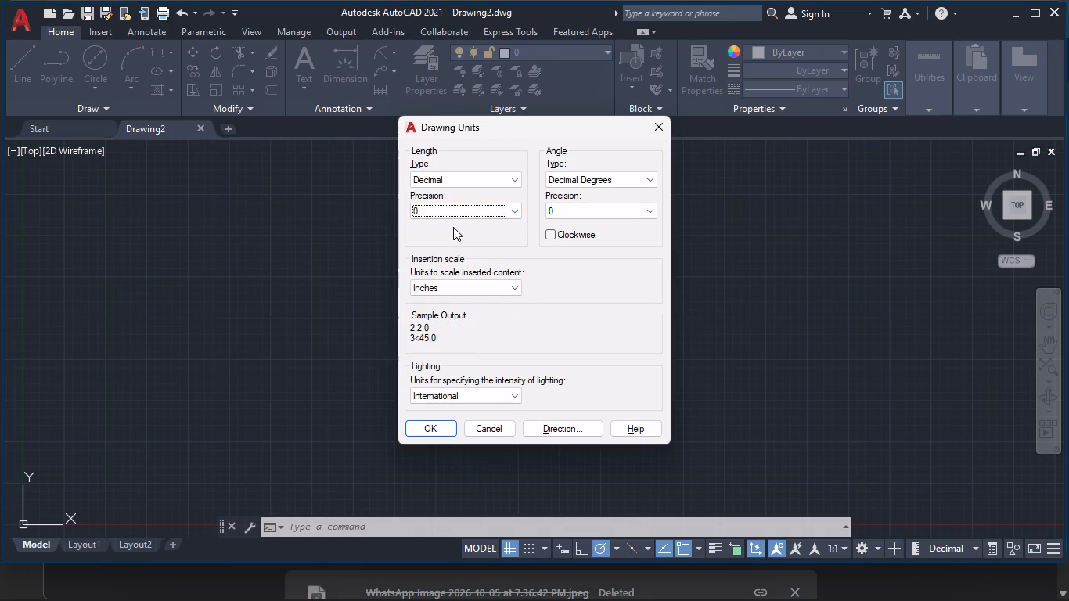
pyautogui.click(502, 287)
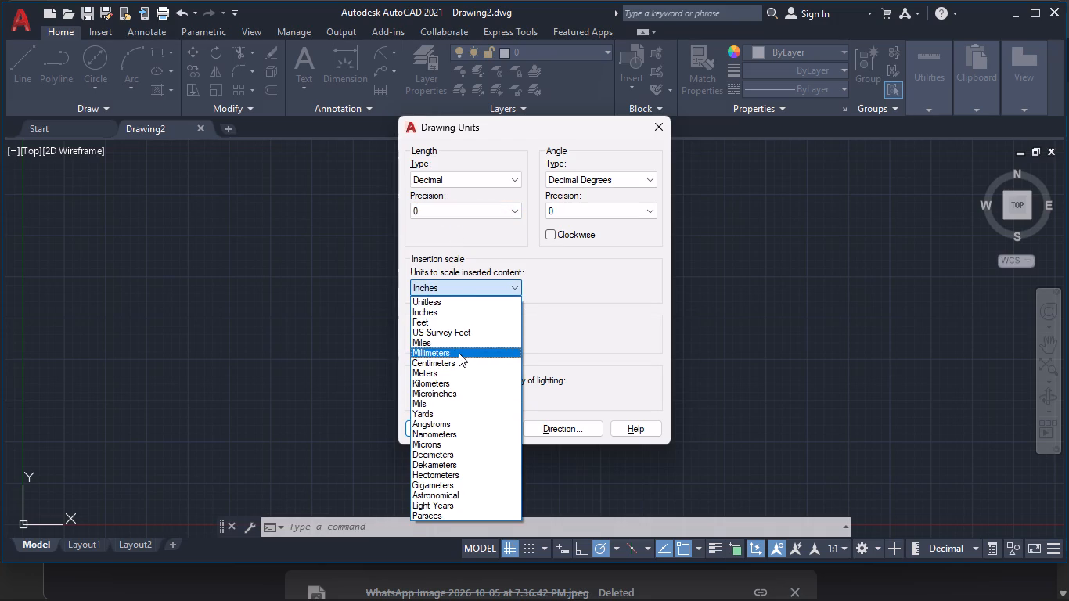
pyautogui.click(459, 353)
pyautogui.click(435, 428)
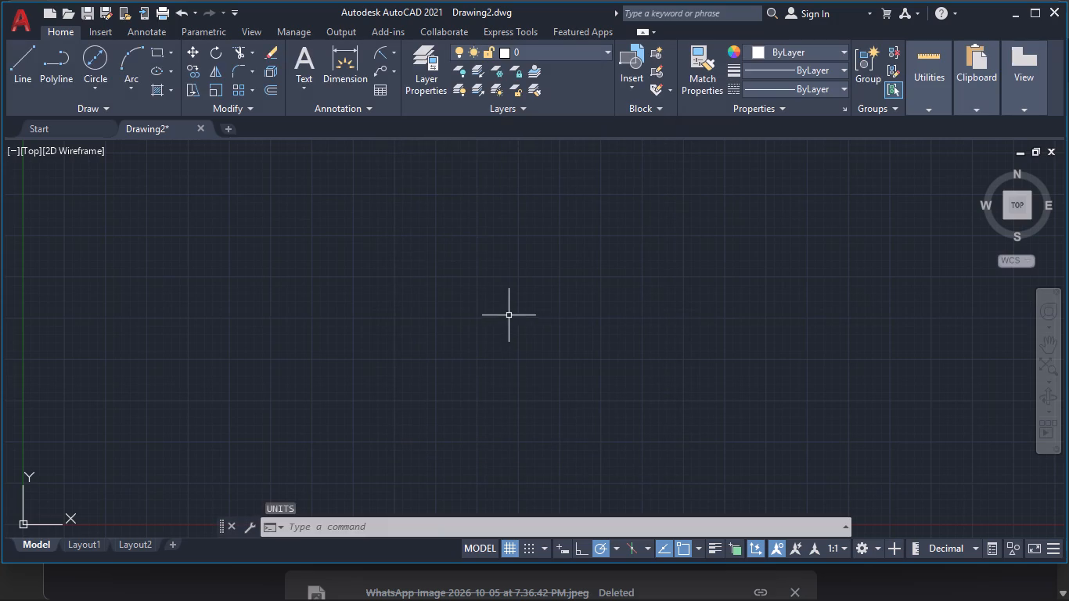
# Open the Standard dimension style for modification and set its linear dimension precision to 0.
pyautogui.press('d')
pyautogui.press('Return')
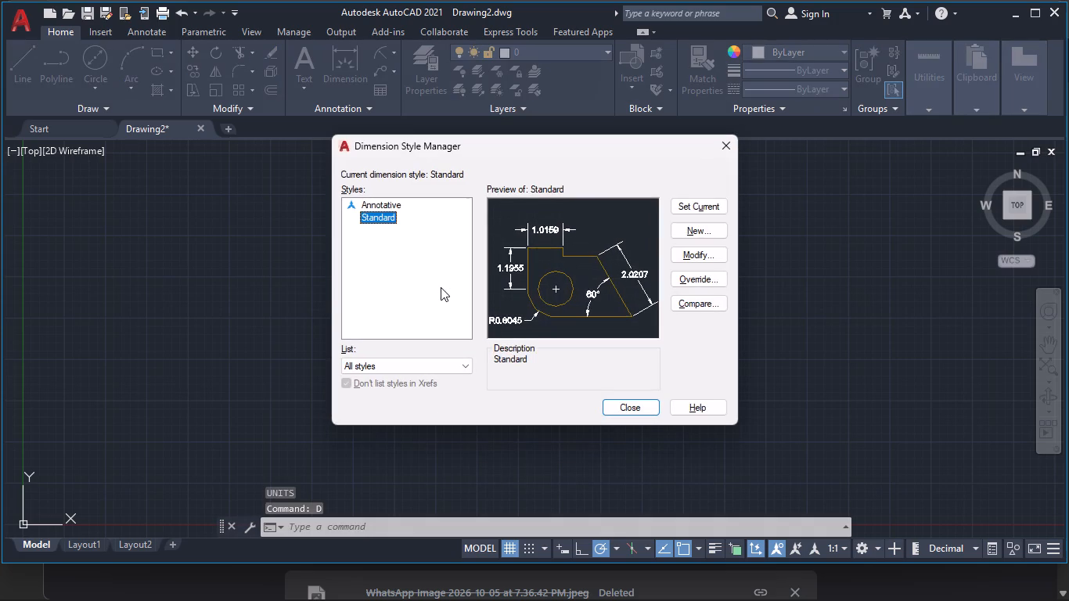
pyautogui.click(687, 254)
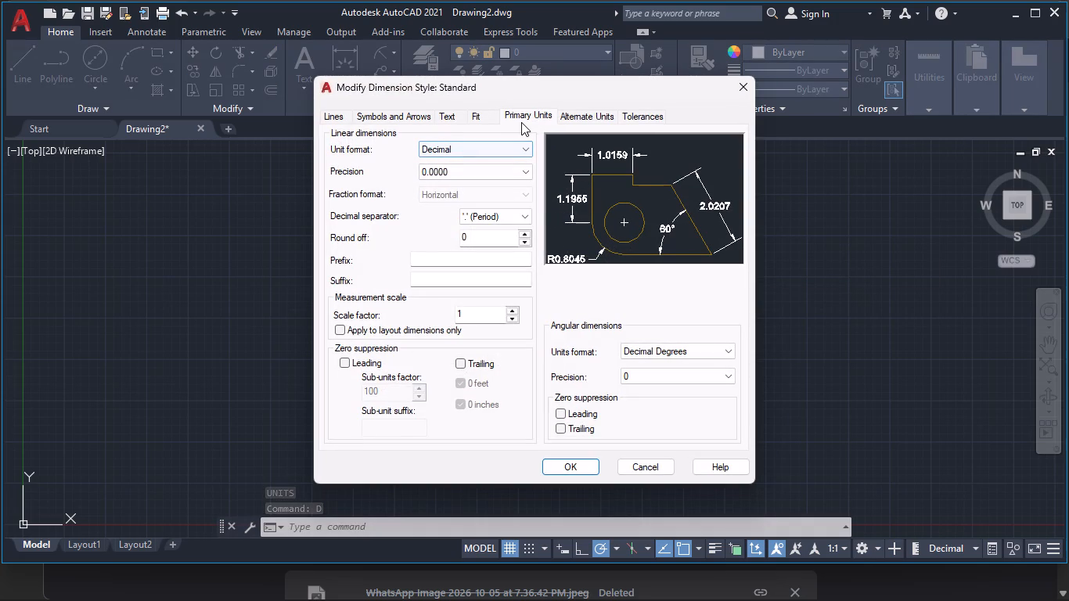
pyautogui.click(521, 122)
pyautogui.click(503, 167)
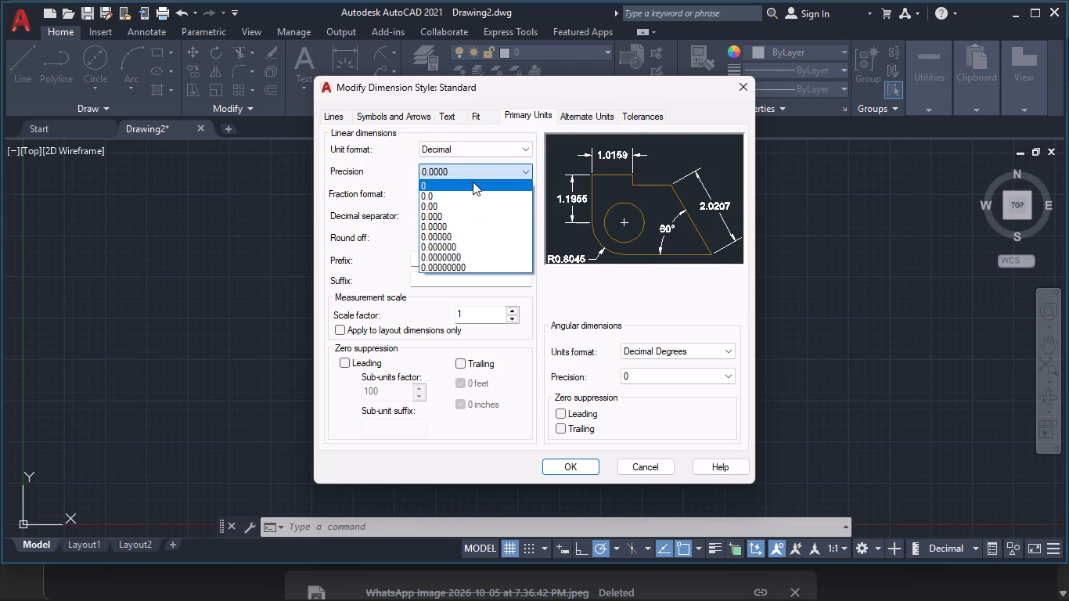
pyautogui.click(473, 182)
# Set the Standard dimension style's text height to 3 and its arrow size to 2.75.
pyautogui.click(449, 115)
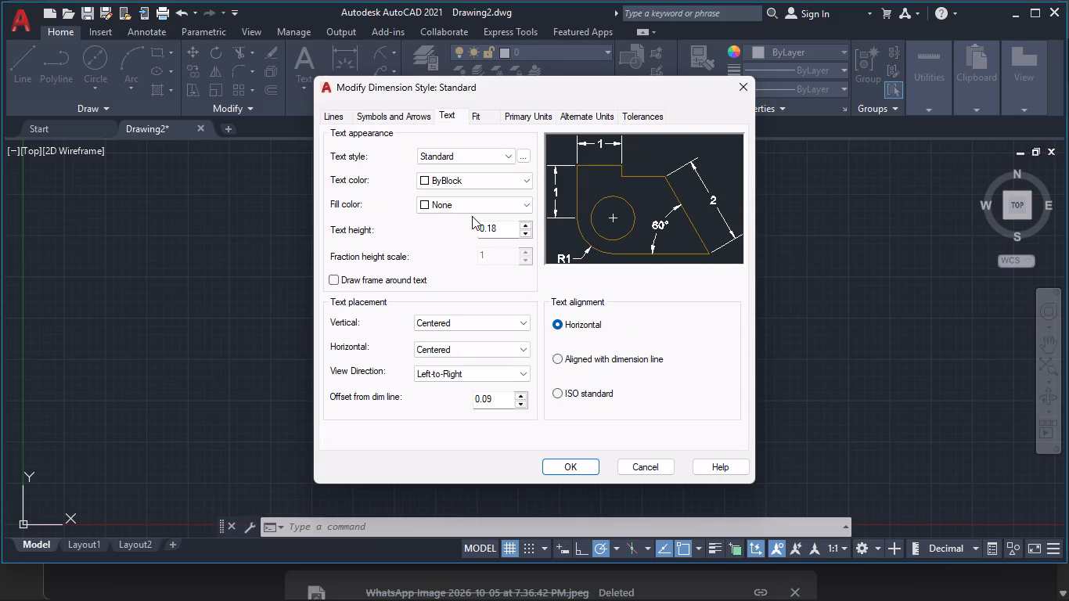
pyautogui.doubleClick(498, 228)
pyautogui.press('3')
pyautogui.press('Return')
pyautogui.click(413, 118)
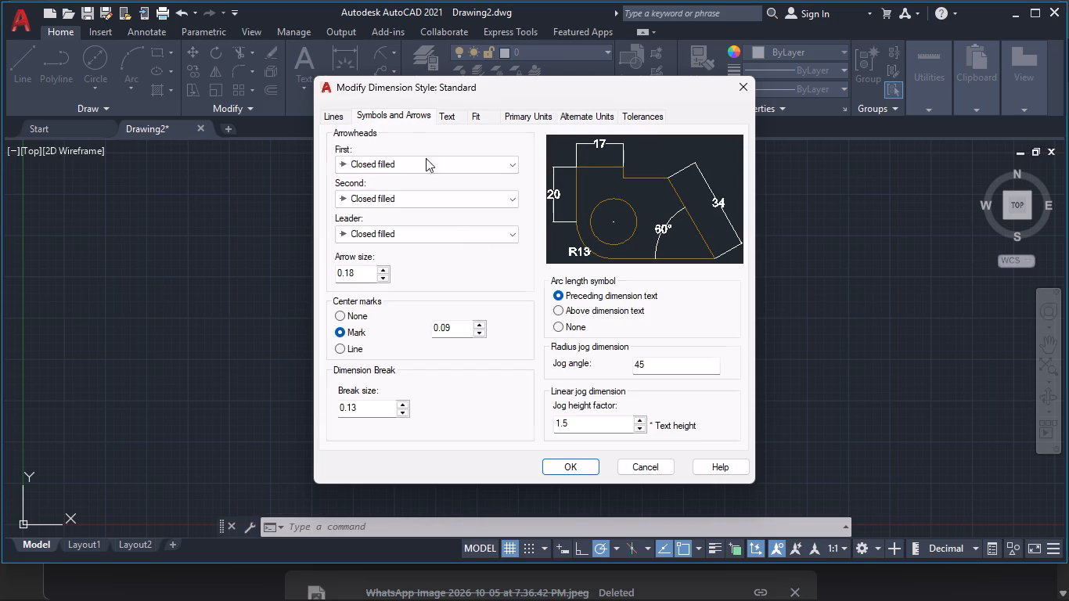
pyautogui.doubleClick(350, 271)
pyautogui.write('2.75')
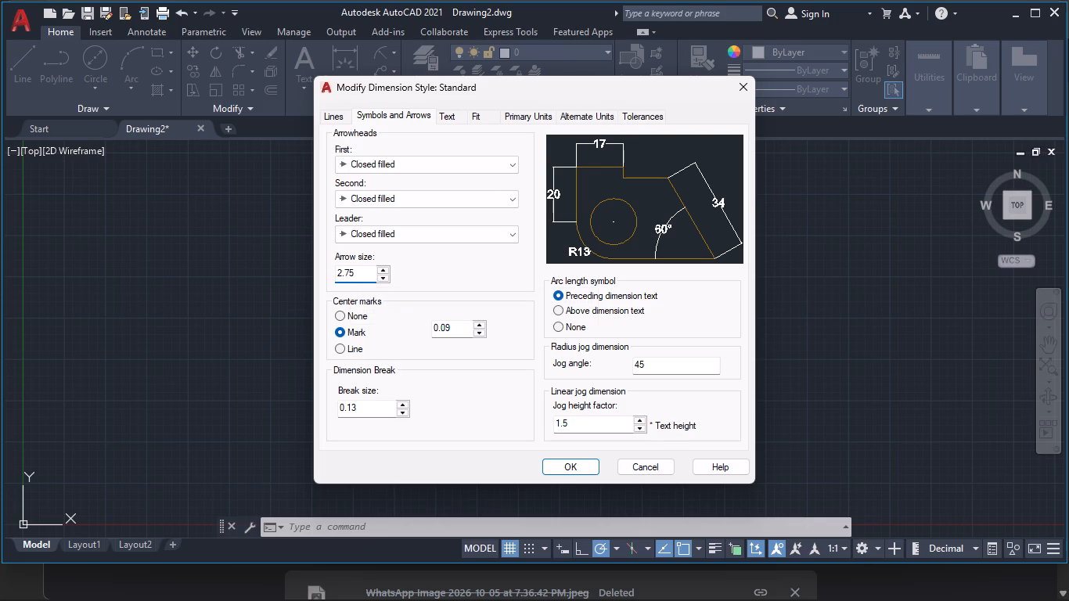
pyautogui.press('Return')
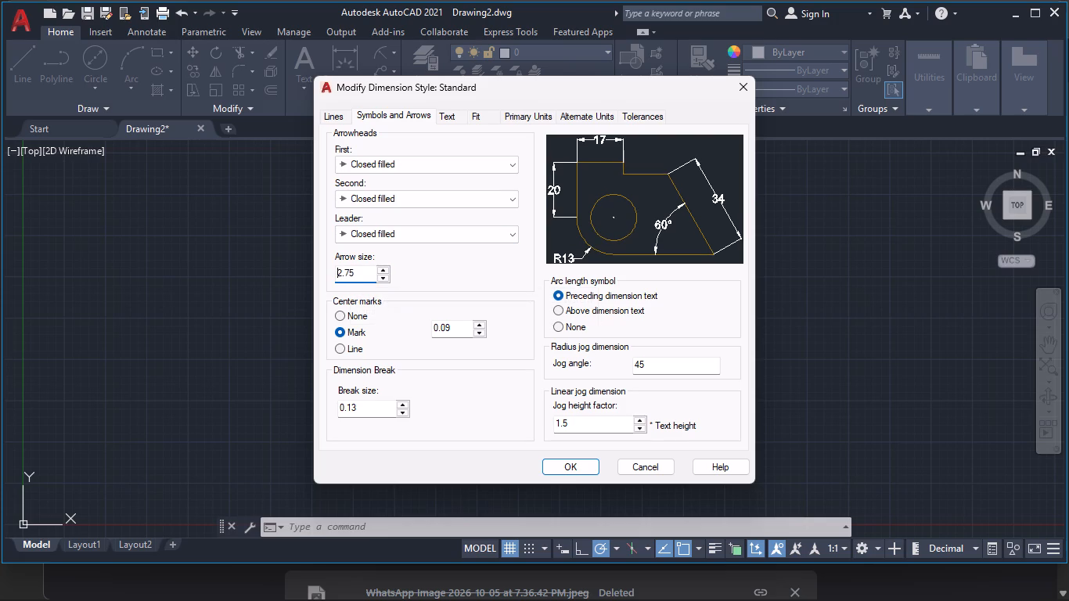
# Accept the style changes, make Standard the current dimension style and close the style manager.
pyautogui.click(550, 459)
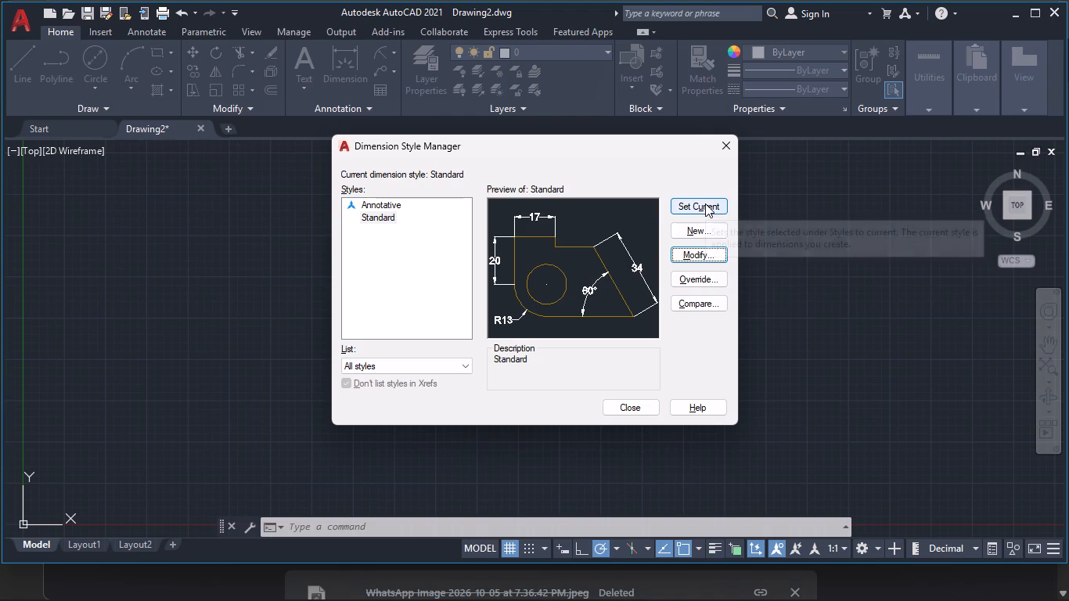
pyautogui.click(705, 203)
pyautogui.click(639, 407)
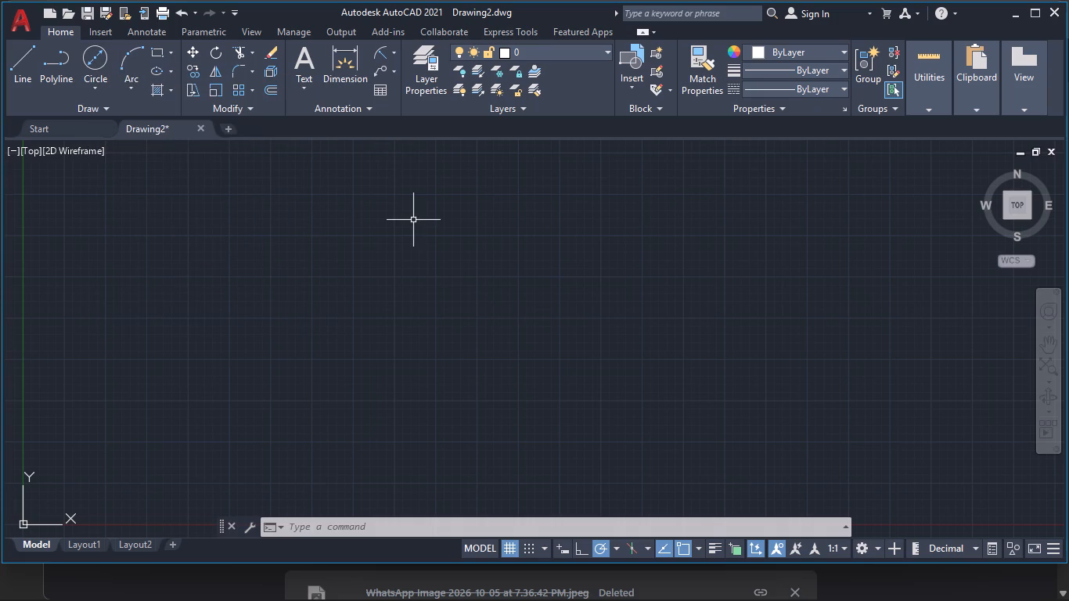
# Draw a circle with a radius of 25 in the open drawing area near the origin.
pyautogui.click(98, 82)
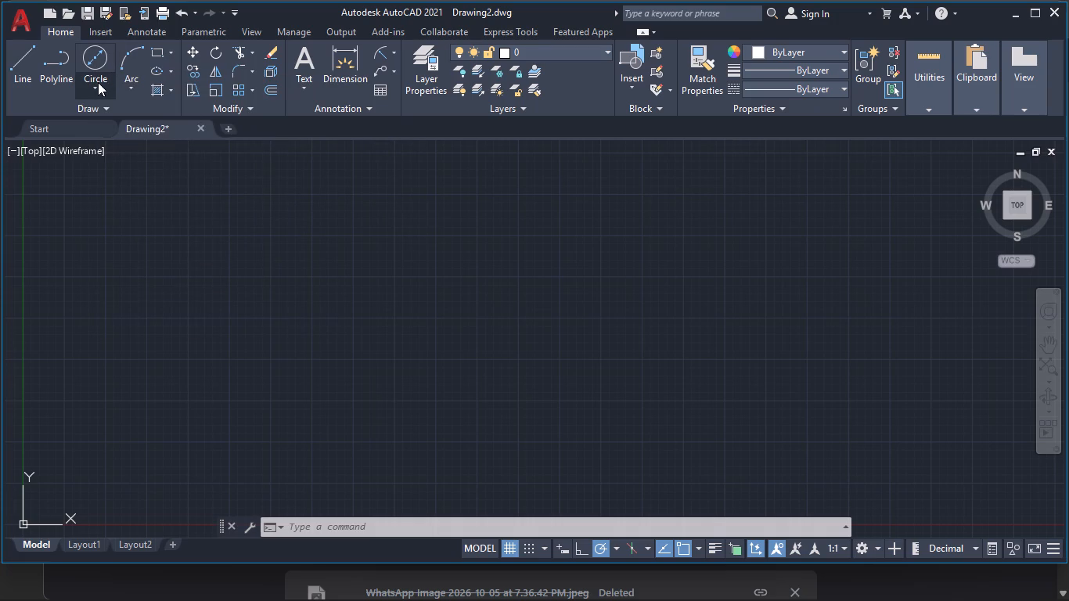
pyautogui.click(110, 104)
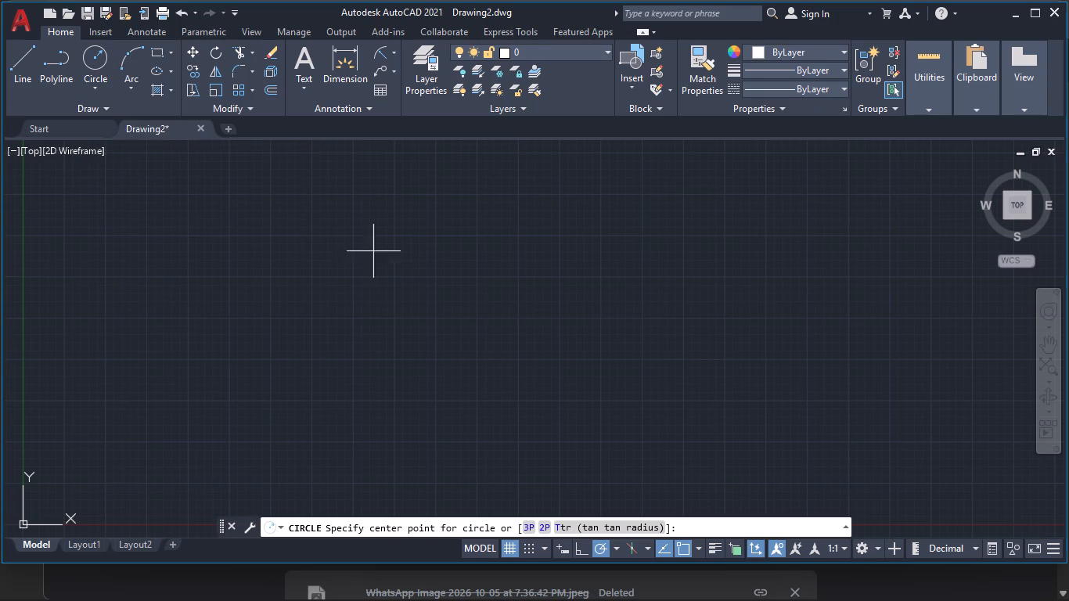
pyautogui.click(364, 246)
pyautogui.write('25')
pyautogui.press('Return')
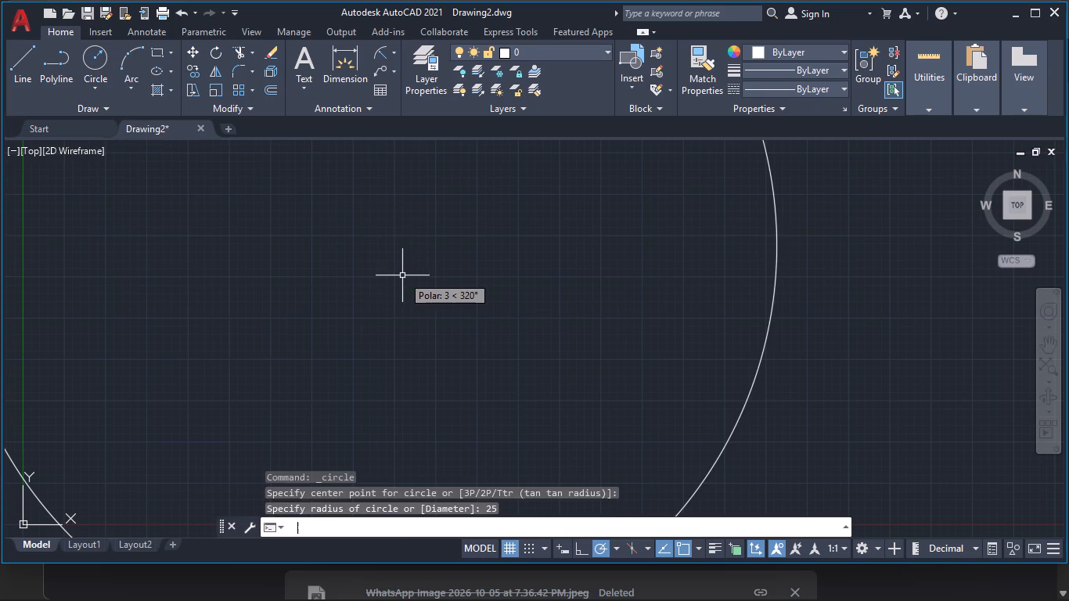
# Move the circle by its centre to open space up and to the right of the origin.
pyautogui.keyDown('ctrl'); pyautogui.scroll(-11, 402, 275); pyautogui.keyUp('ctrl')
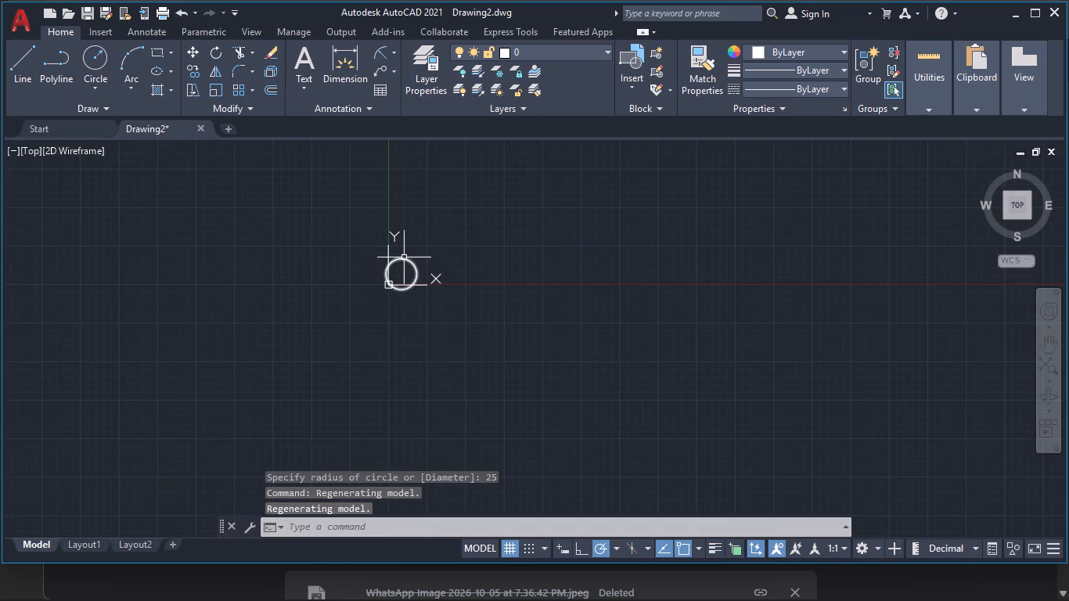
pyautogui.click(404, 257)
pyautogui.press('m')
pyautogui.press('Return')
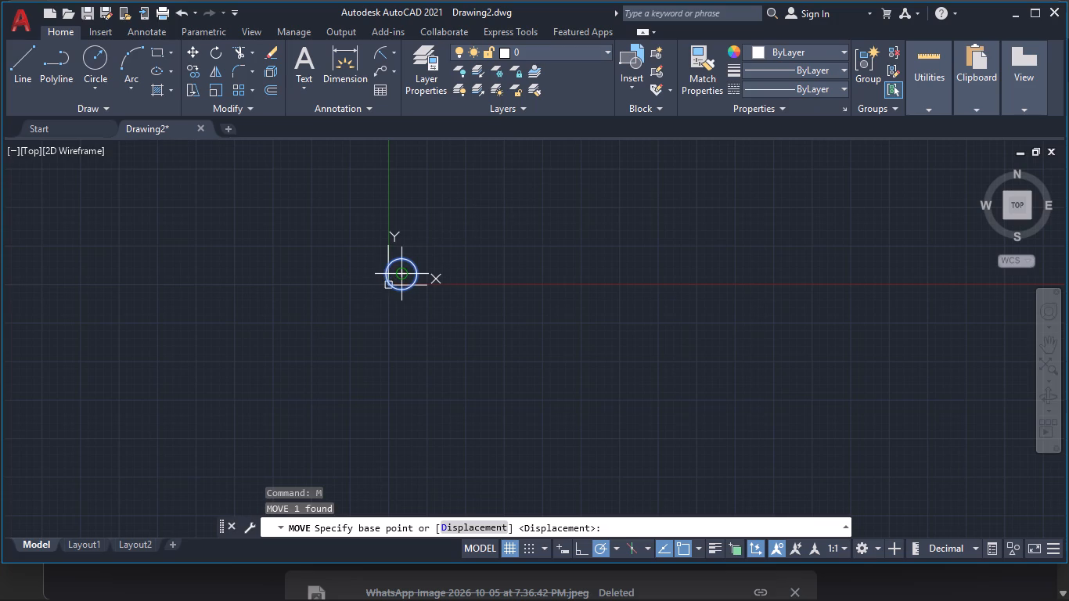
pyautogui.click(402, 274)
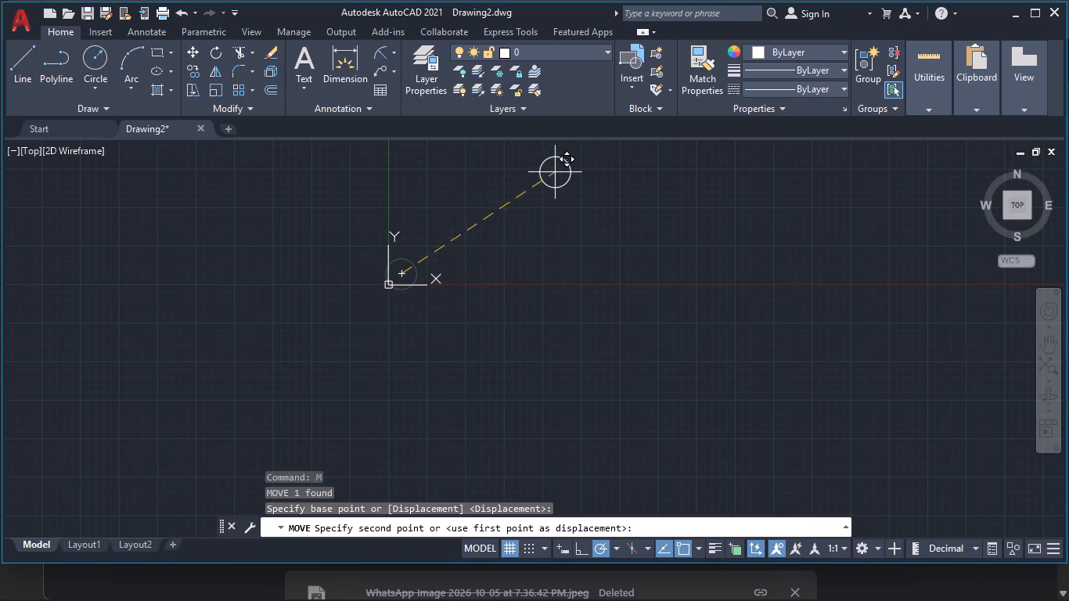
pyautogui.click(571, 156)
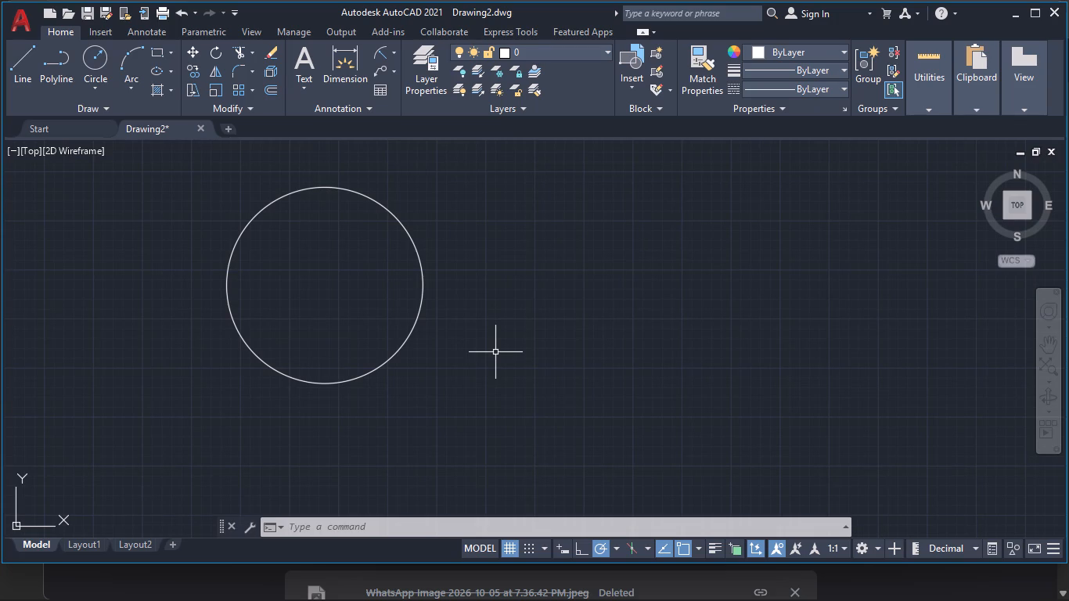
# Draw a horizontal line 88 long from the circle's centre in the positive X direction.
pyautogui.click(21, 57)
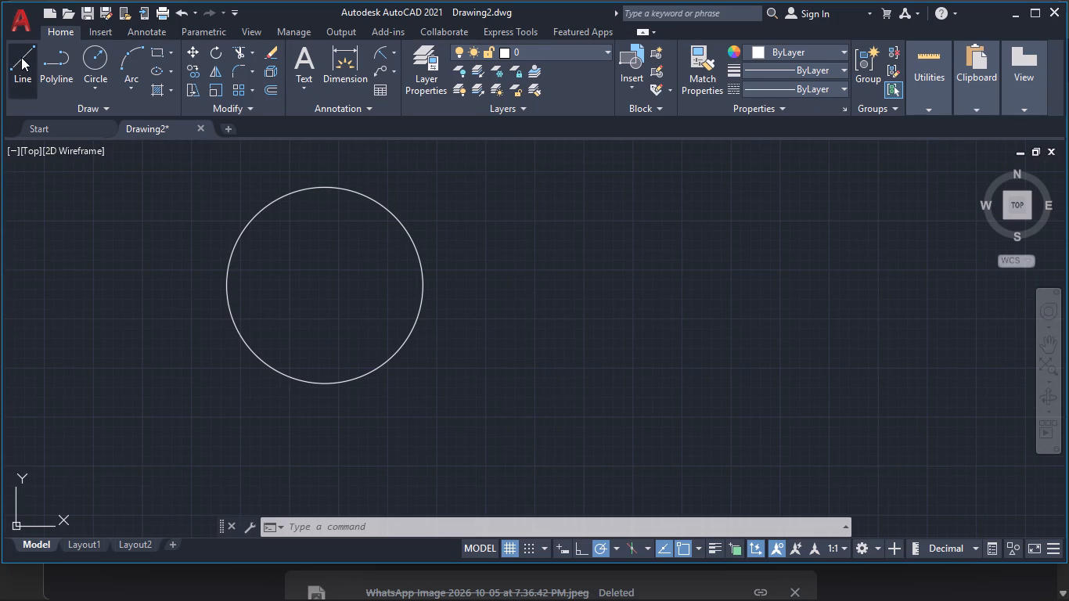
pyautogui.click(328, 286)
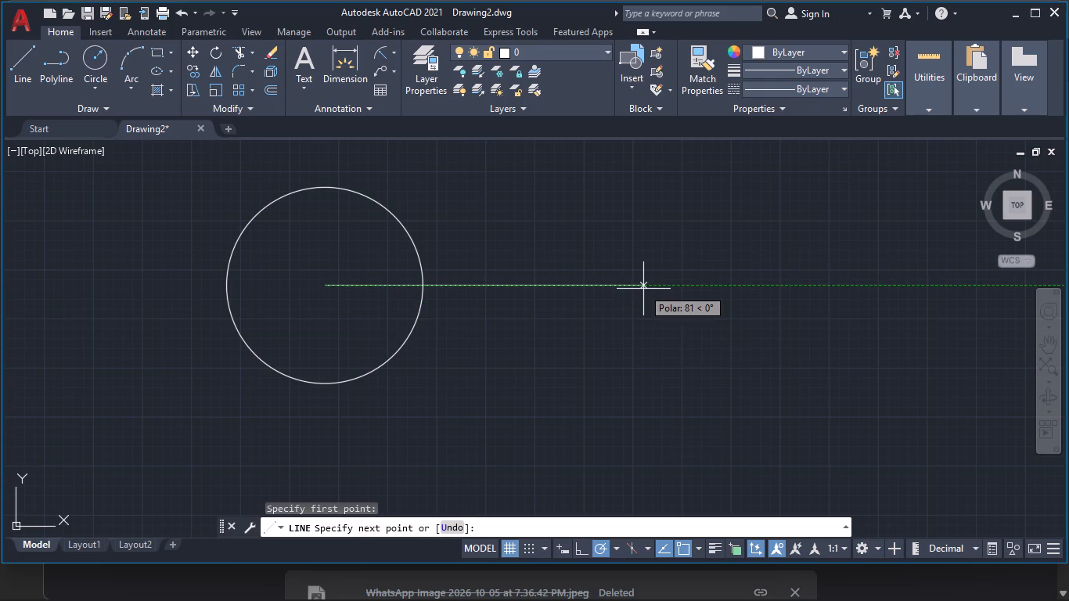
pyautogui.write('88')
pyautogui.press('Return')
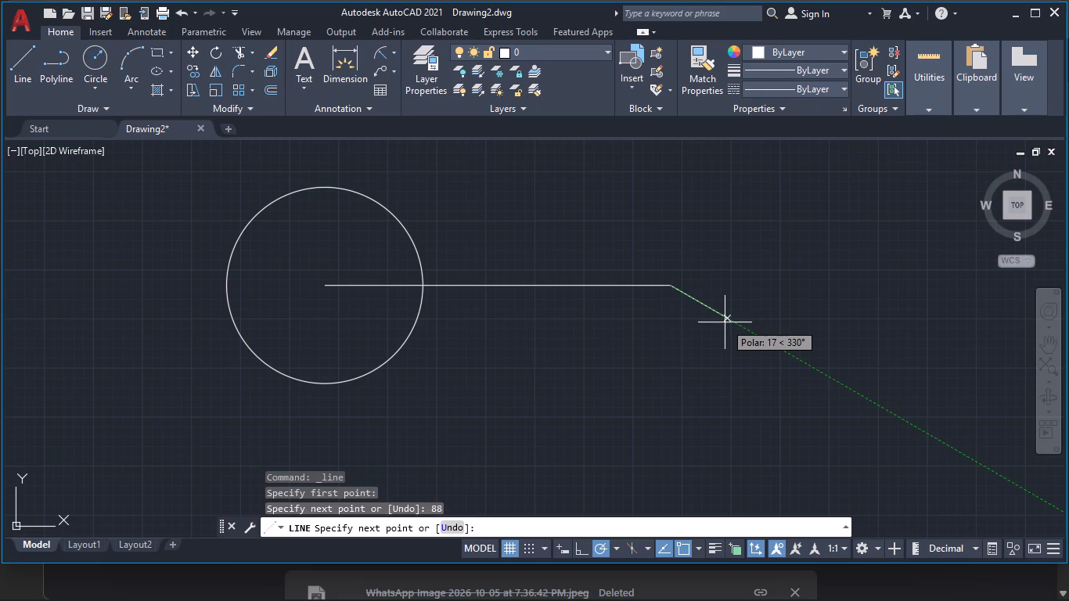
pyautogui.press('space')
# Draw a second horizontal line 106 long in positive X from the end of the 88 line, undoing any stray extra segment.
pyautogui.press('space')
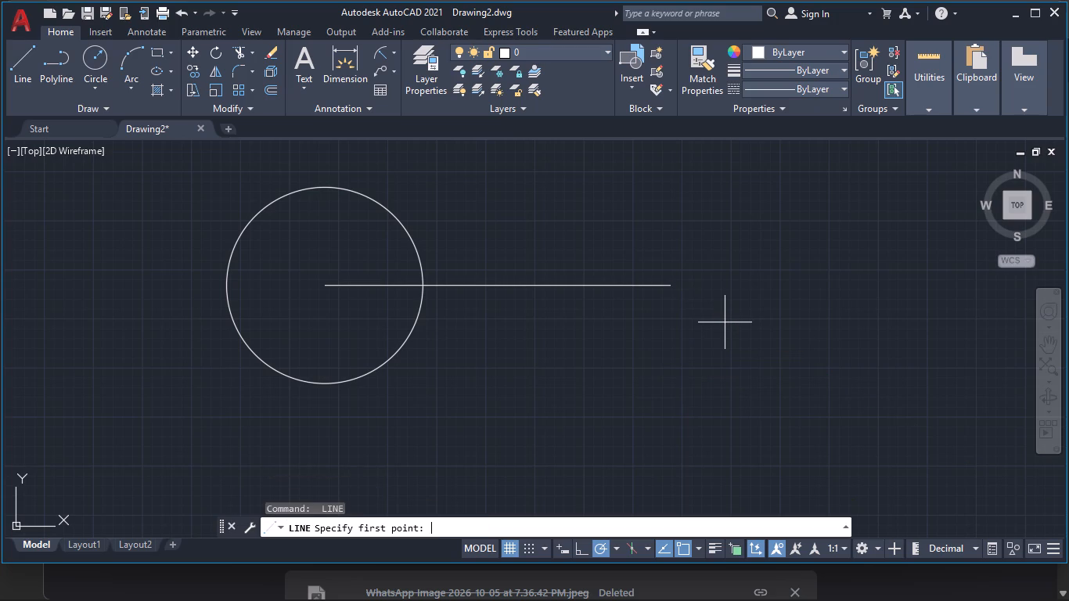
pyautogui.click(670, 285)
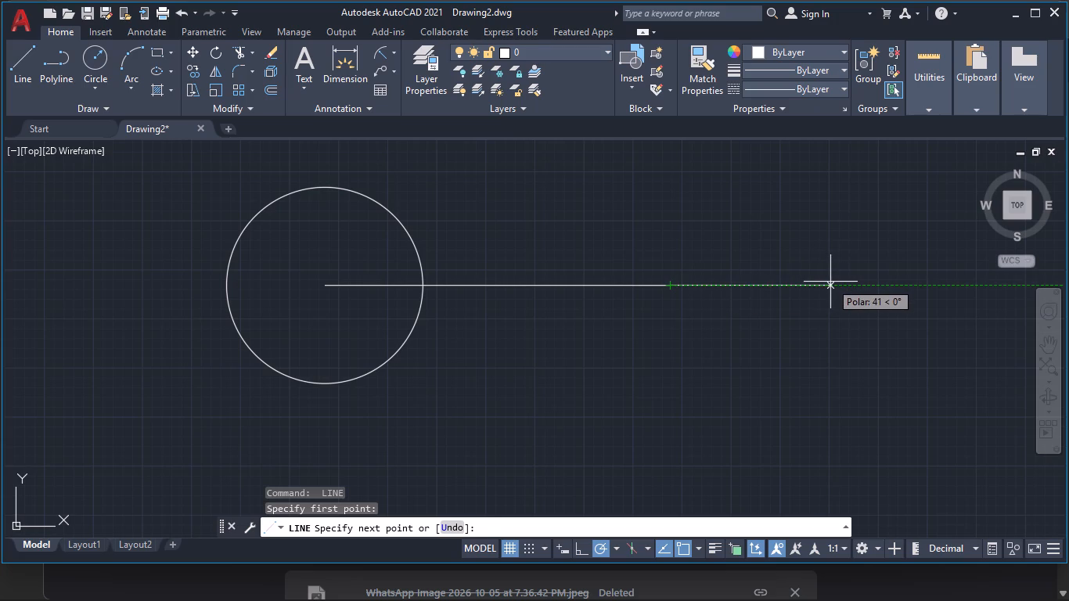
pyautogui.write('10')
pyautogui.press('6')
pyautogui.press('Return')
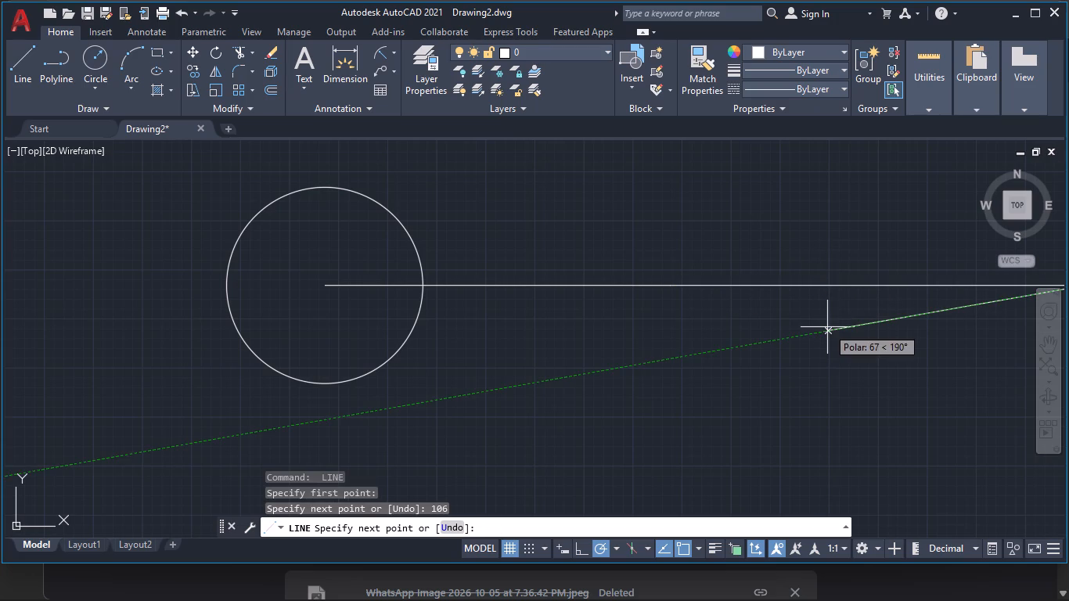
pyautogui.click(979, 394)
pyautogui.hotkey('ctrl', 'z')
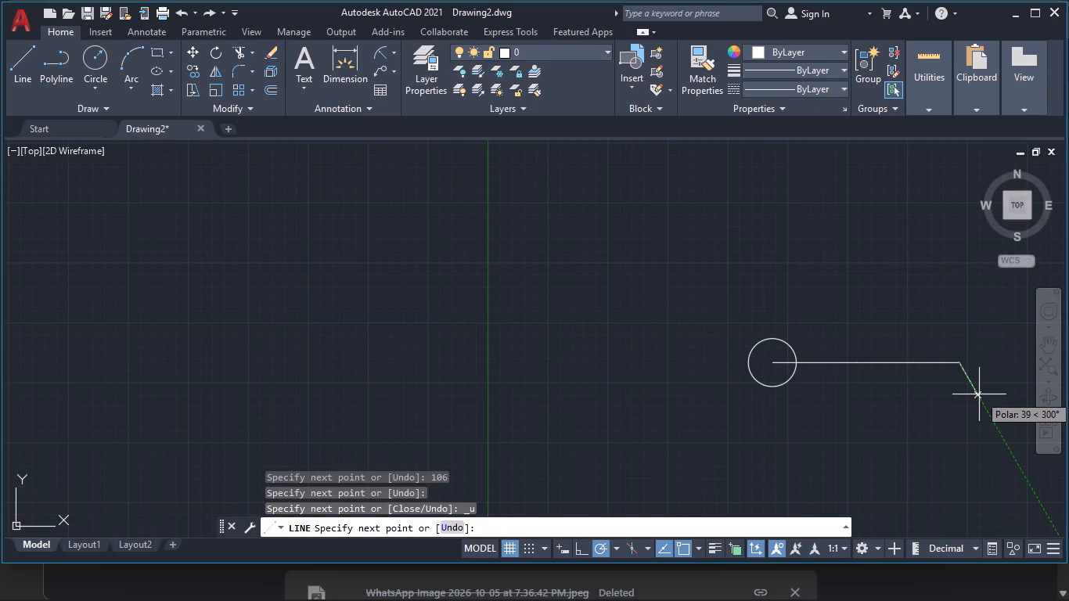
# Finish the line and draw a circle with a radius of 12.5 concentric with the radius-25 circle.
pyautogui.press('space')
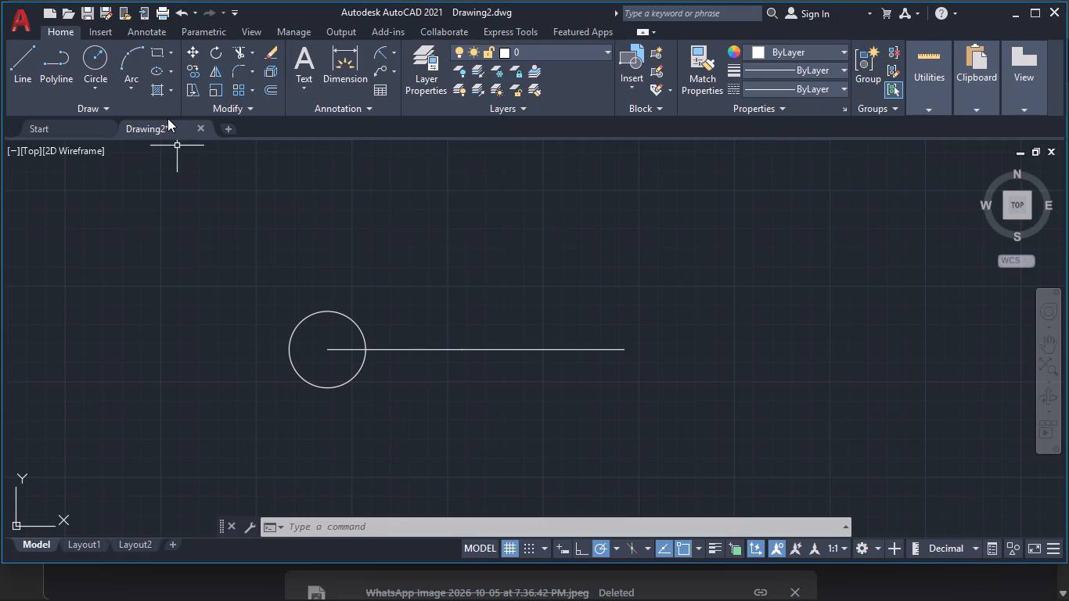
pyautogui.click(101, 63)
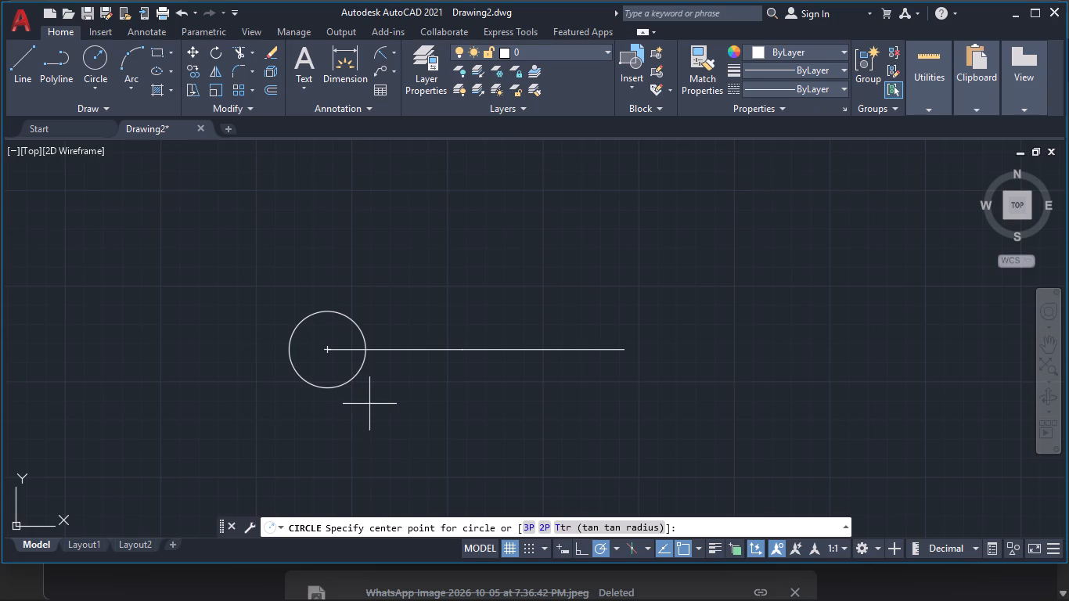
pyautogui.click(326, 351)
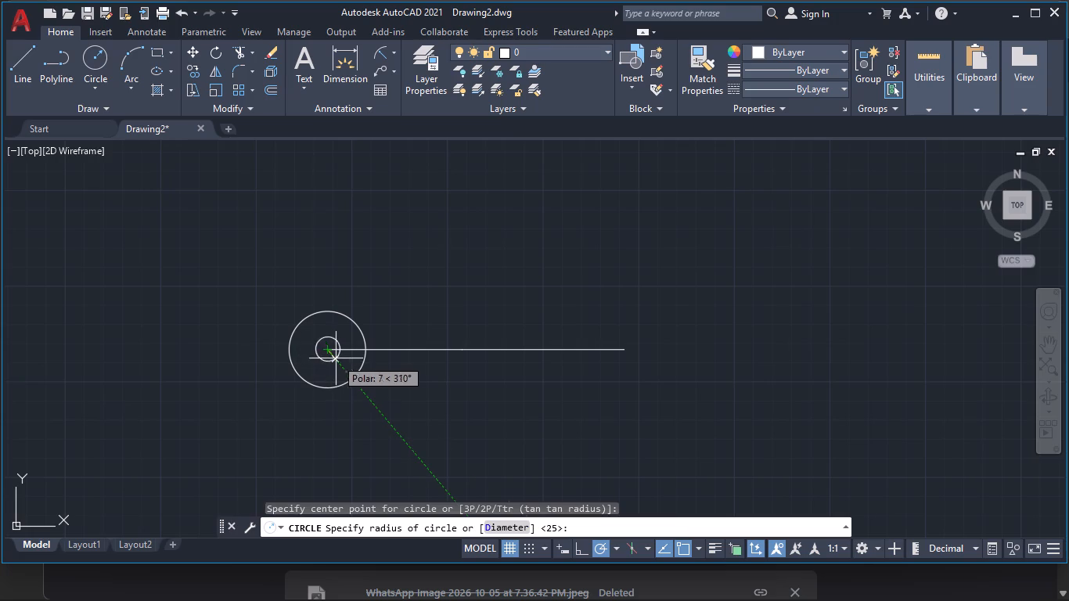
pyautogui.write('12.5')
pyautogui.press('Return')
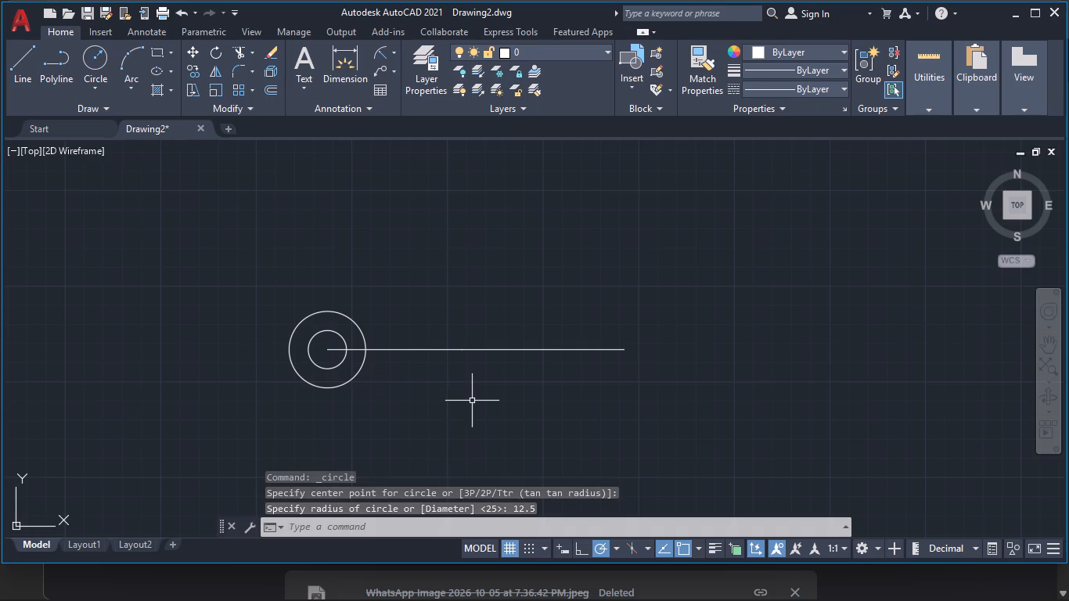
# Draw a circle with a radius of 35 centred where the 88 and 106 horizontal lines meet.
pyautogui.press('space')
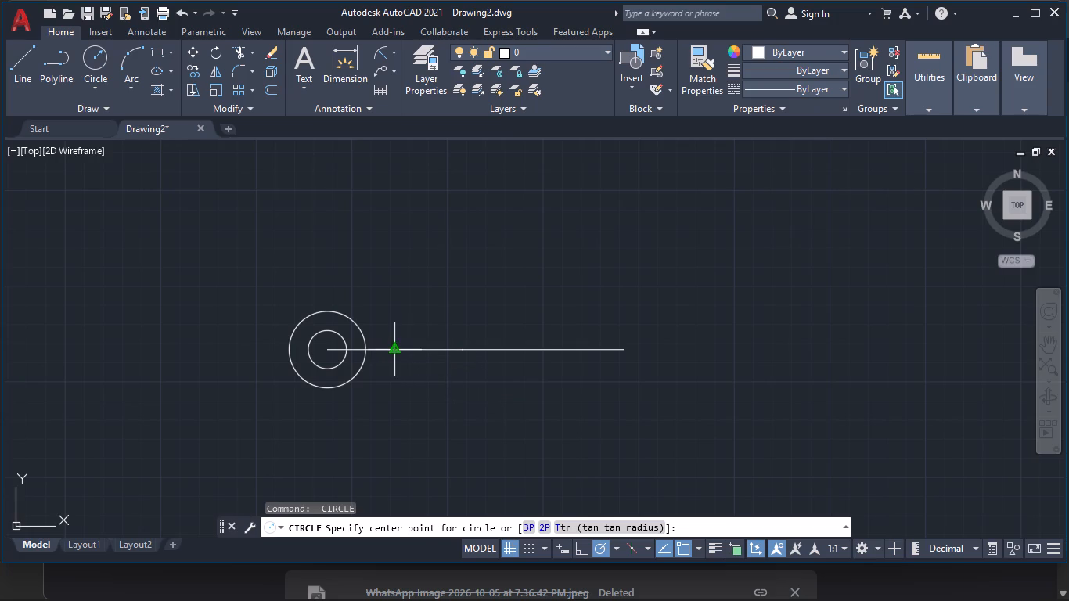
pyautogui.click(459, 349)
pyautogui.write('35')
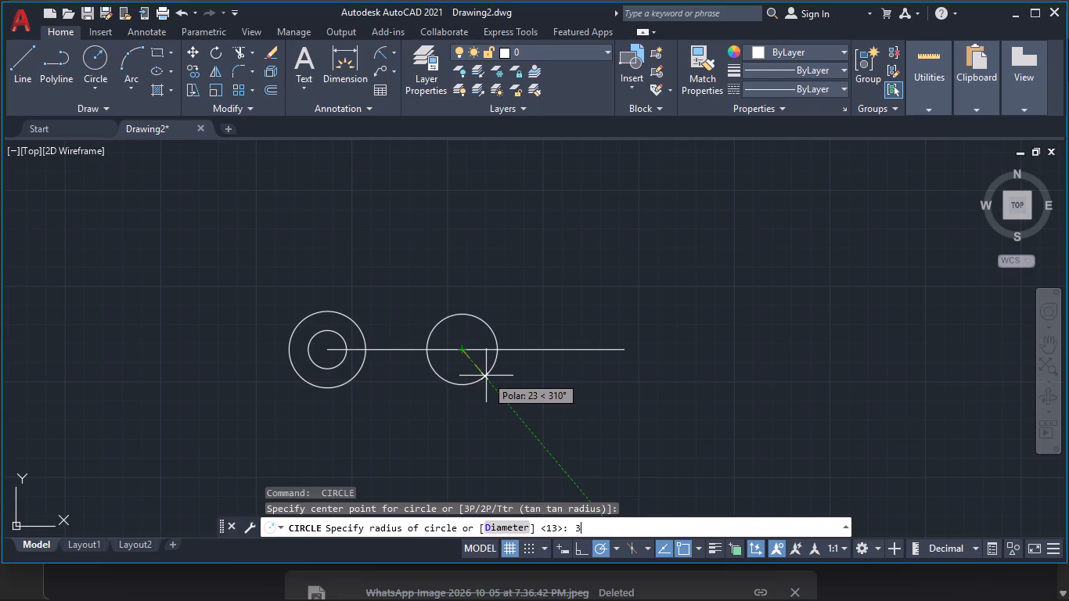
pyautogui.press('Return')
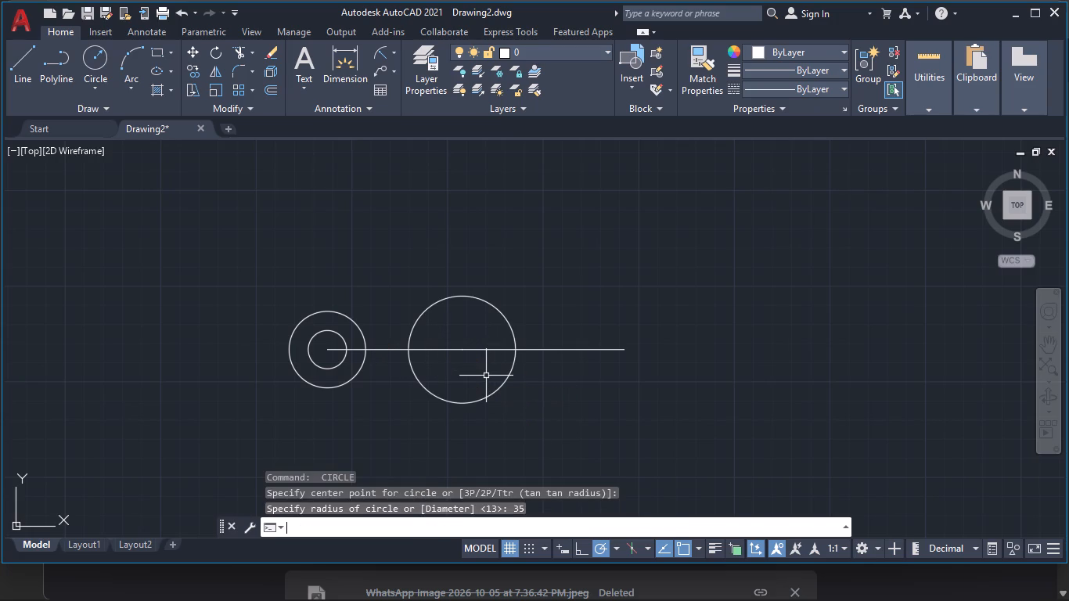
# Start another circle for the part.
pyautogui.press('space')
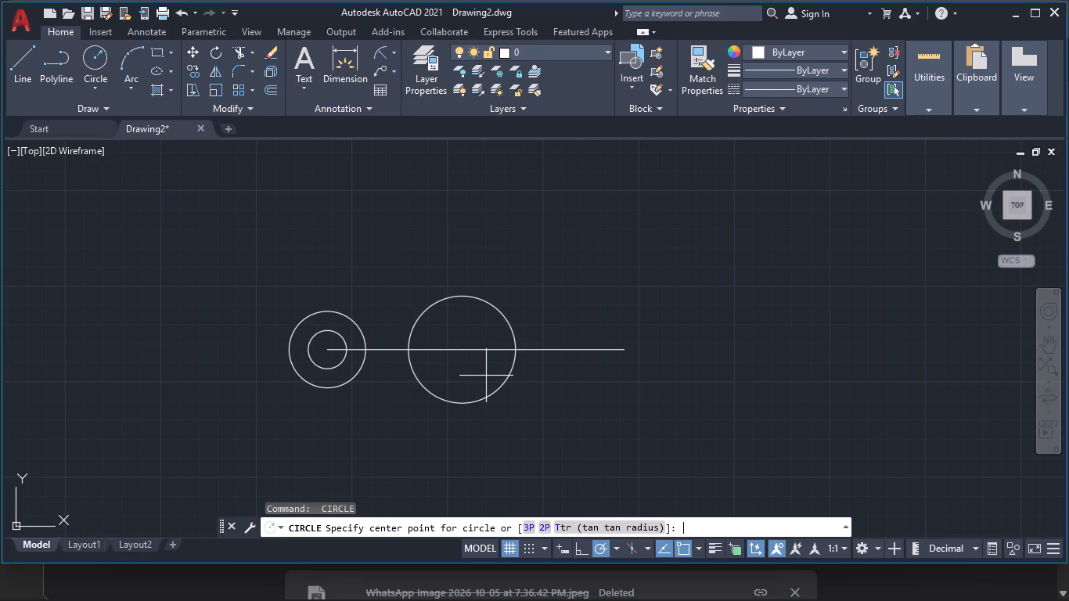
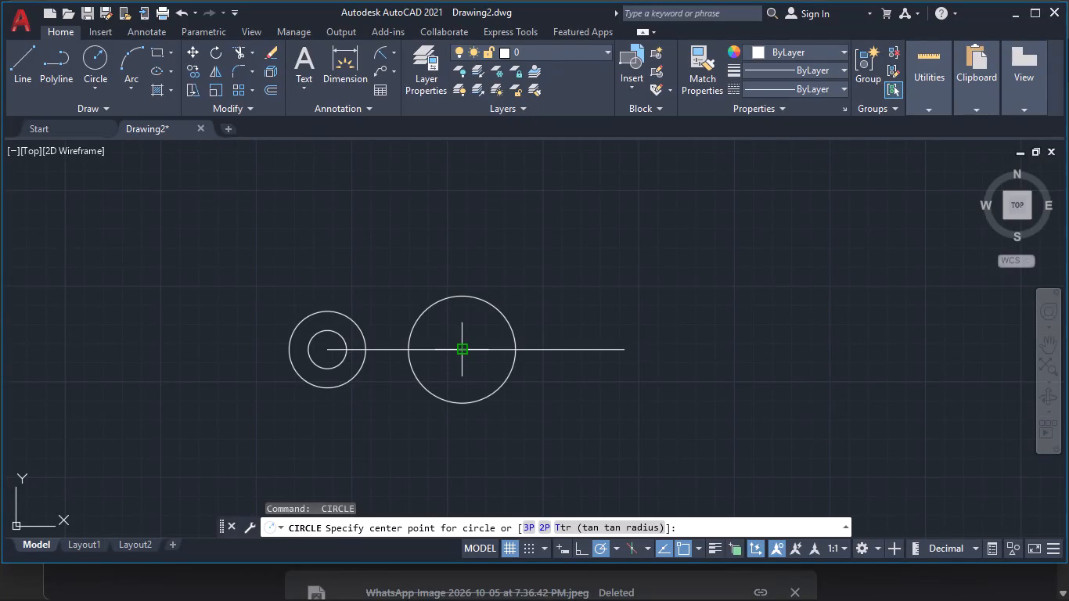
# Draw a circle with a radius of 50 concentric with the radius-35 circle.
pyautogui.click(460, 350)
pyautogui.write('50')
pyautogui.press('Return')
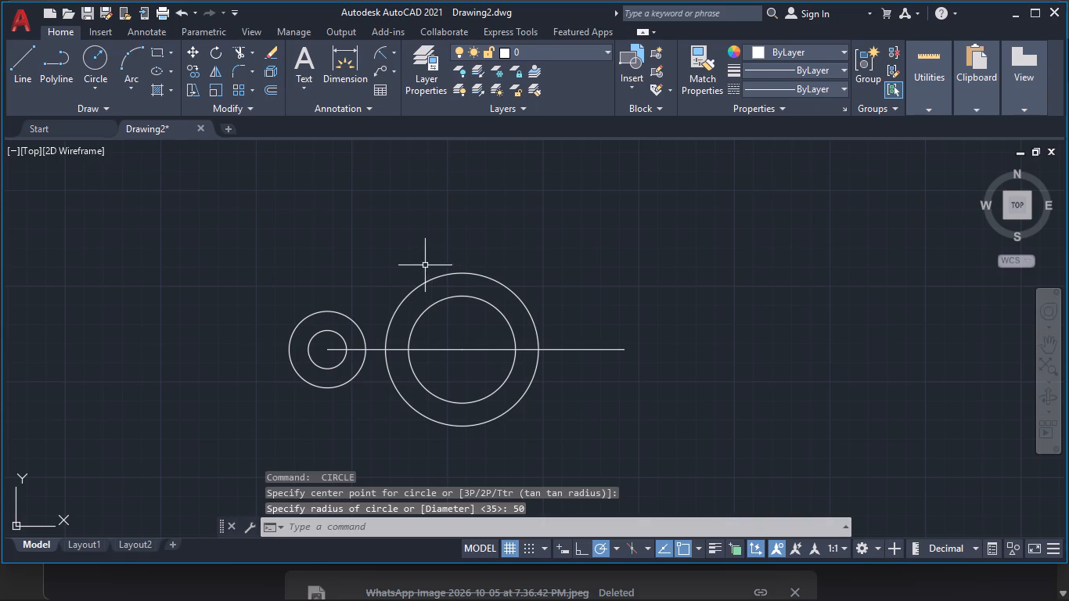
# Draw a circle with a radius of 7 centred on the far end of the 106 line.
pyautogui.click(99, 59)
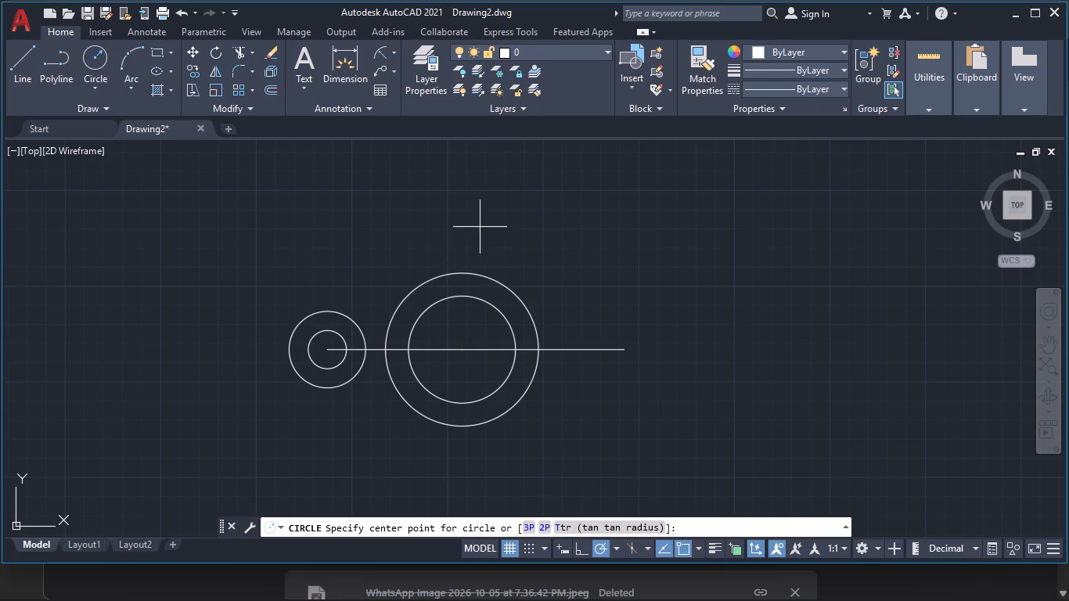
pyautogui.click(624, 350)
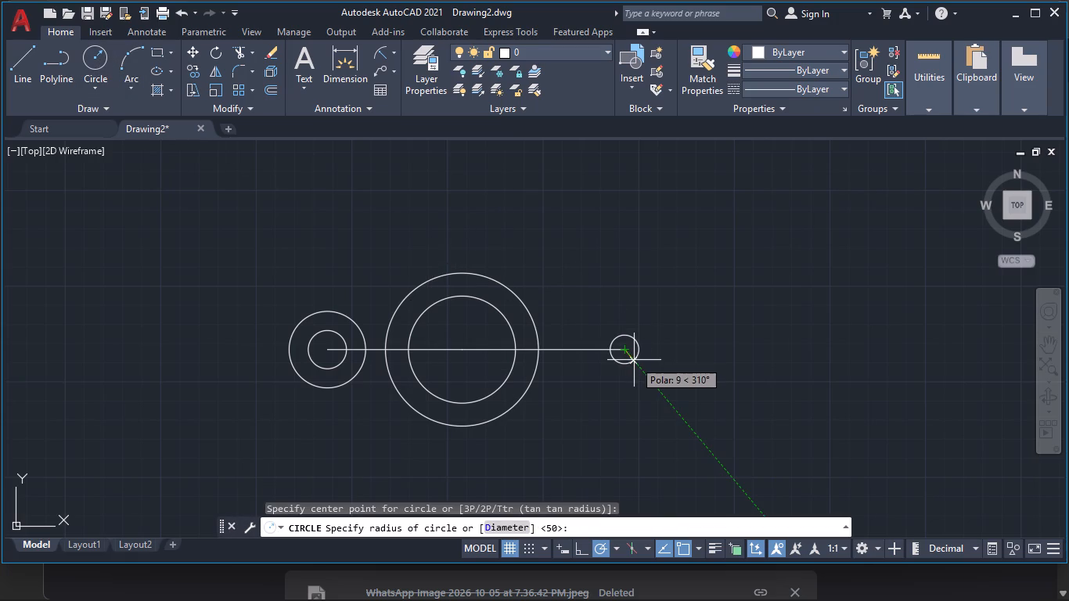
pyautogui.press('7')
pyautogui.press('Return')
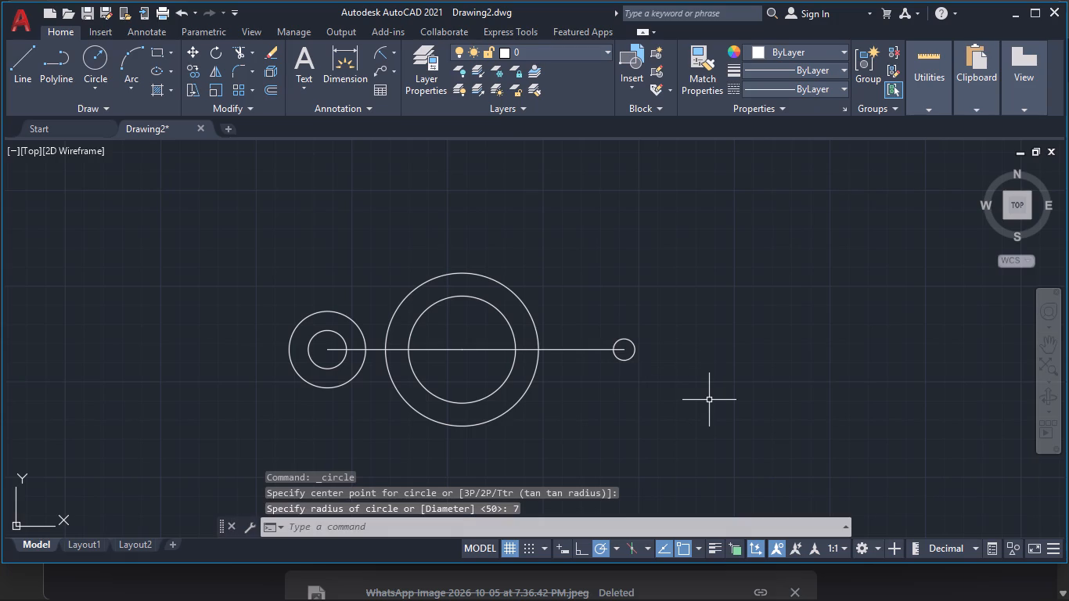
# Place a horizontal construction line through the common centre of the radius-35 and radius-50 circles.
pyautogui.write('xl')
pyautogui.press('Return')
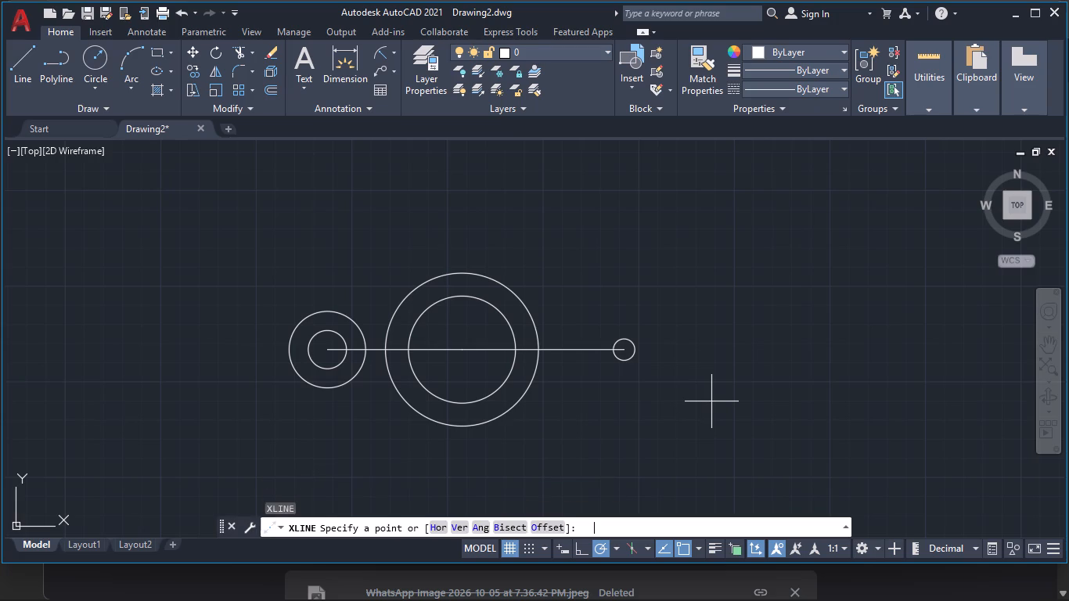
pyautogui.click(438, 528)
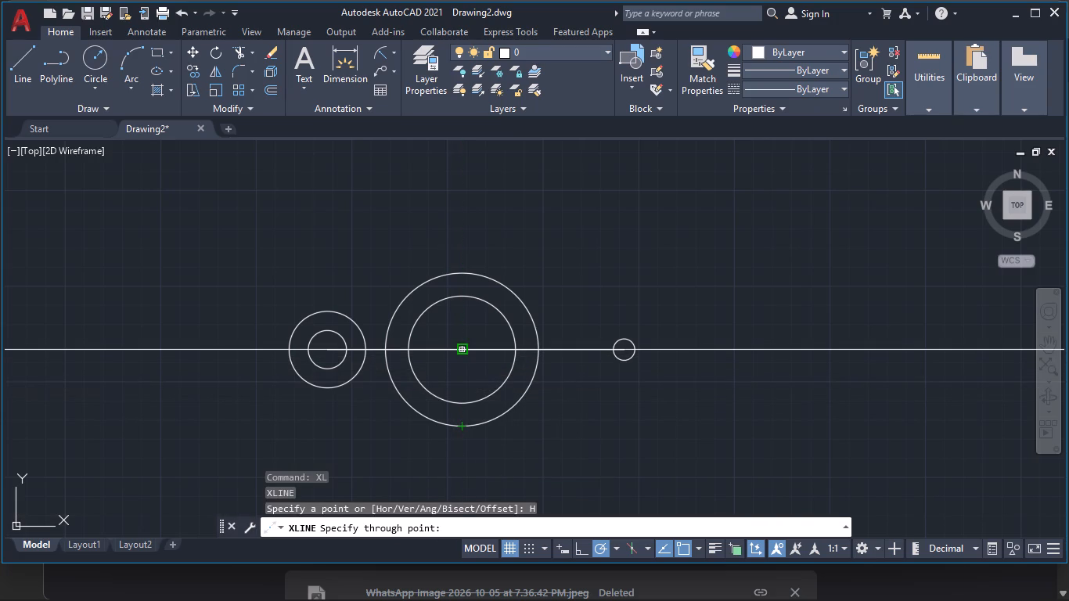
pyautogui.click(463, 350)
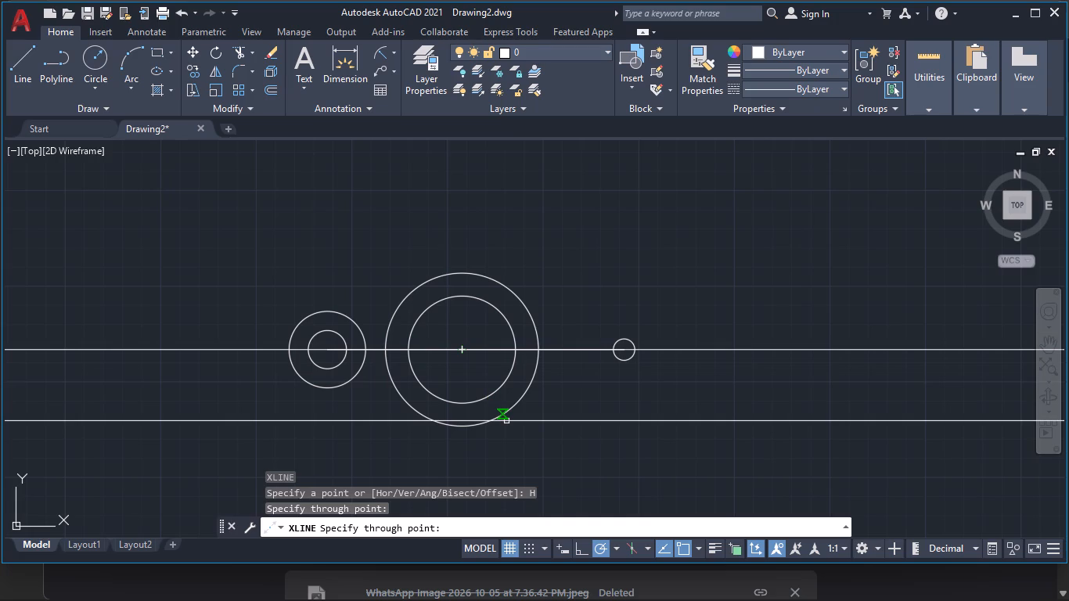
pyautogui.press('space')
# Place a vertical construction line through the common centre of the radius-35 and radius-50 circles.
pyautogui.press('space')
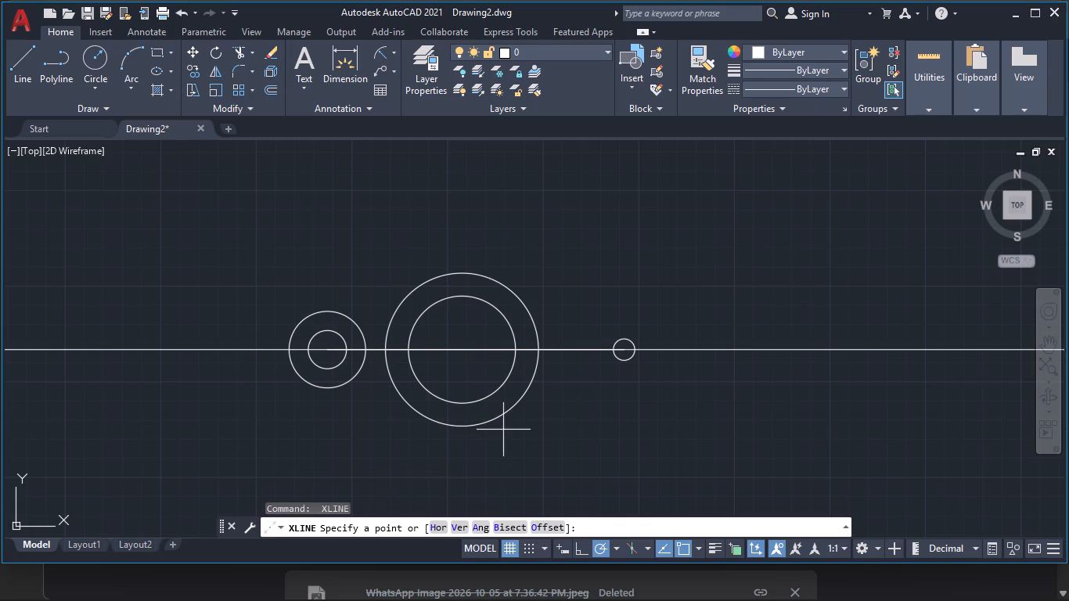
pyautogui.click(459, 524)
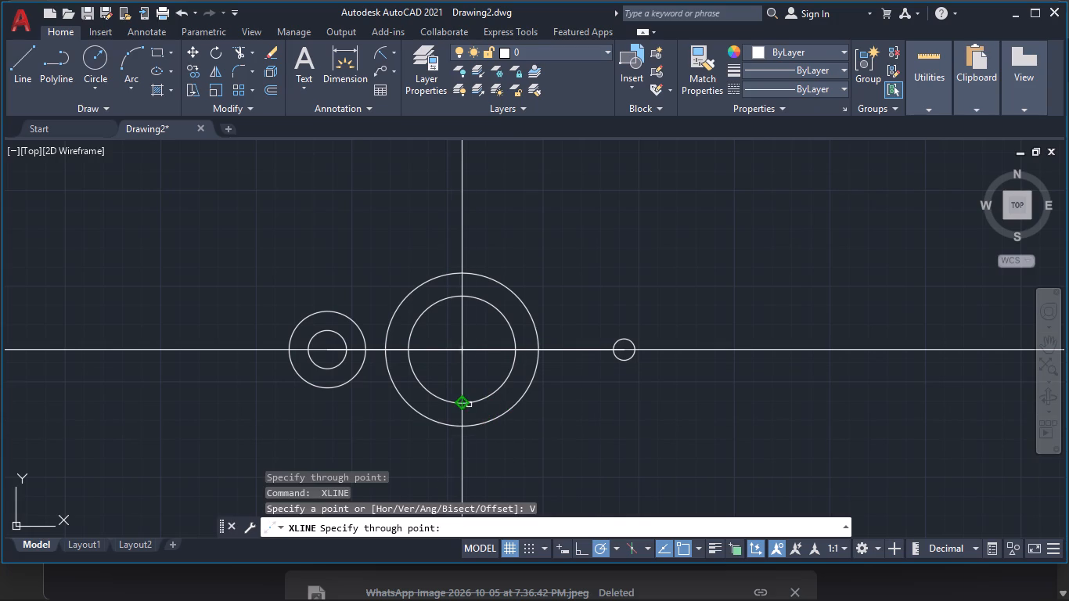
pyautogui.click(466, 348)
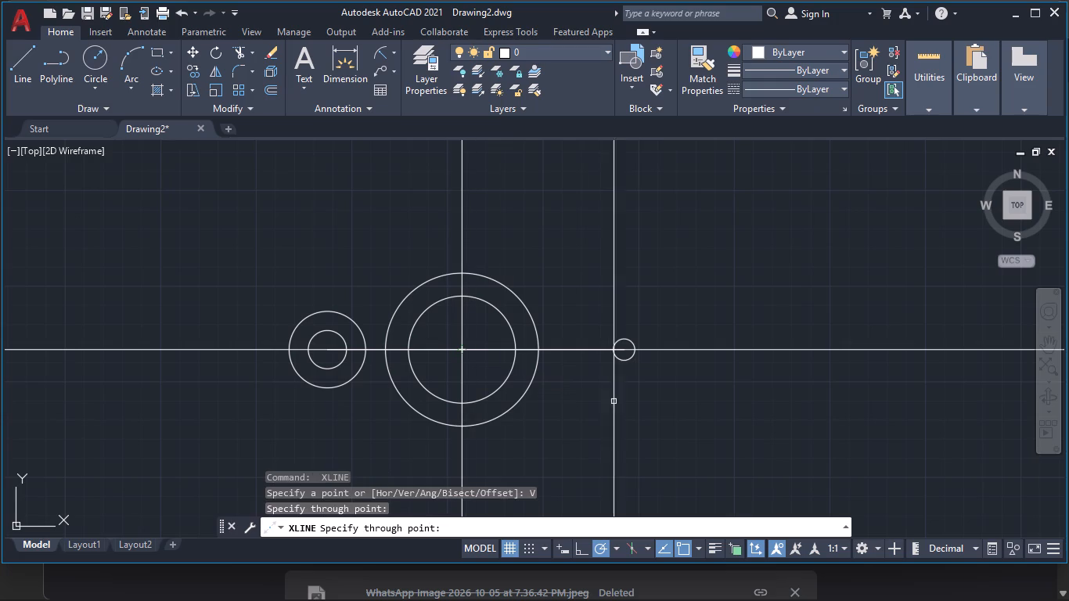
pyautogui.press('Escape')
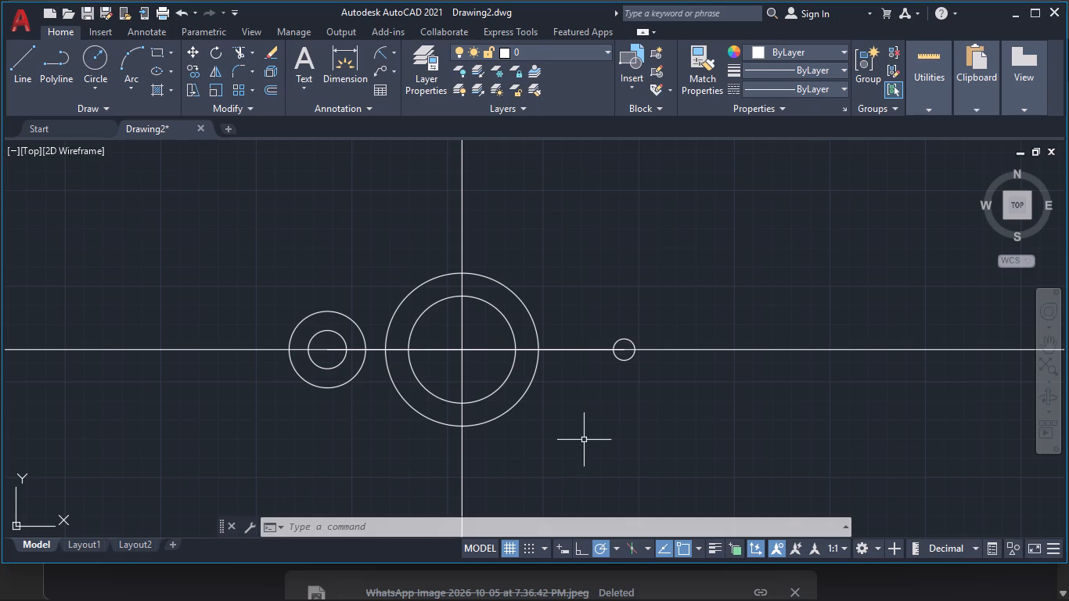
# Start a line tangent to the upper side of the radius-25 circle.
pyautogui.press('l')
pyautogui.press('Return')
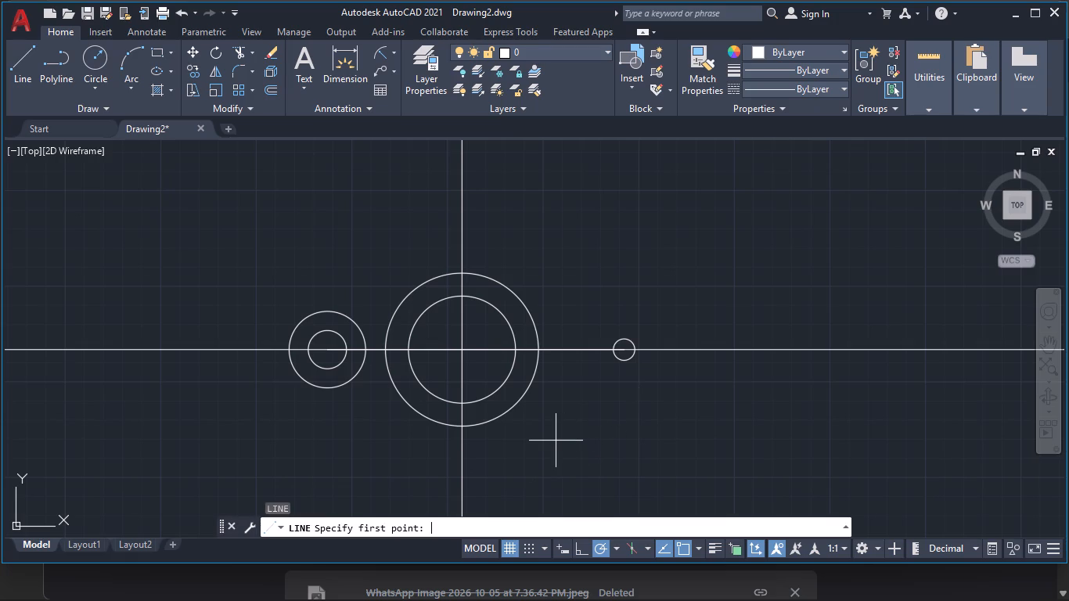
pyautogui.write('tan')
pyautogui.press('Return')
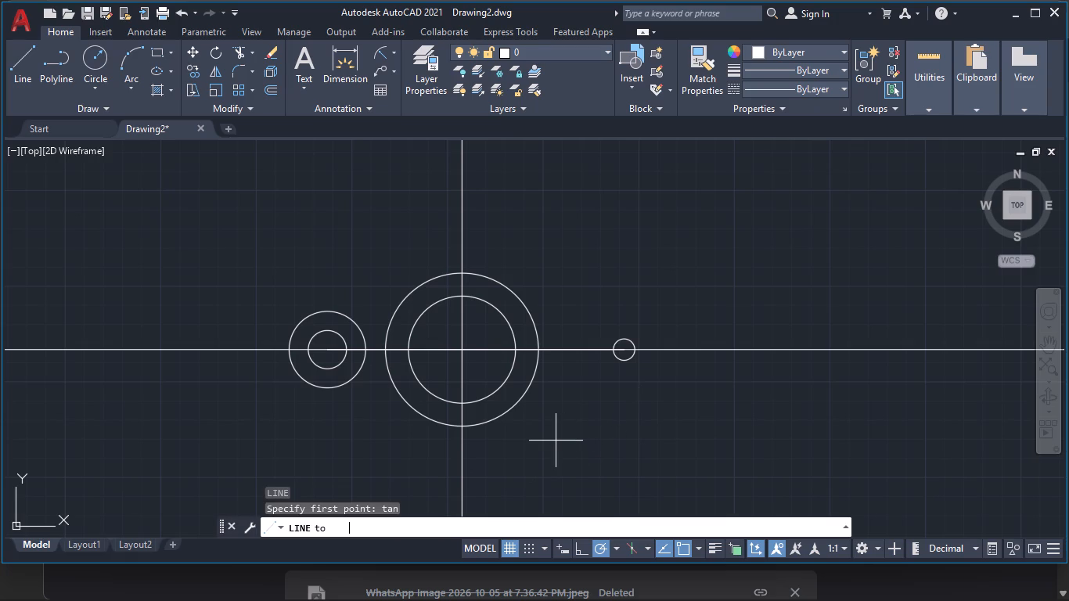
pyautogui.click(326, 311)
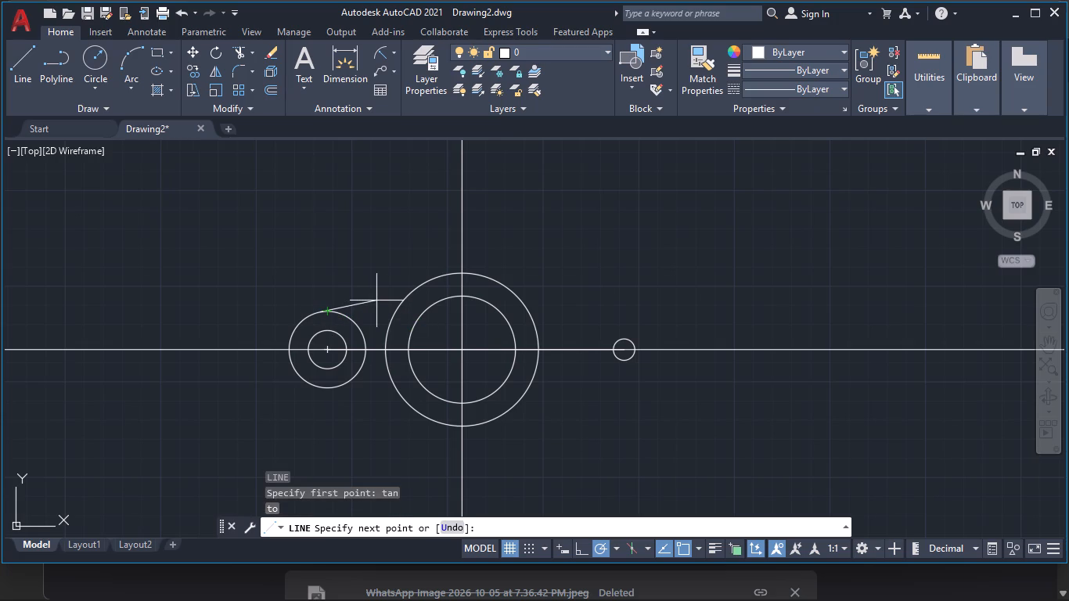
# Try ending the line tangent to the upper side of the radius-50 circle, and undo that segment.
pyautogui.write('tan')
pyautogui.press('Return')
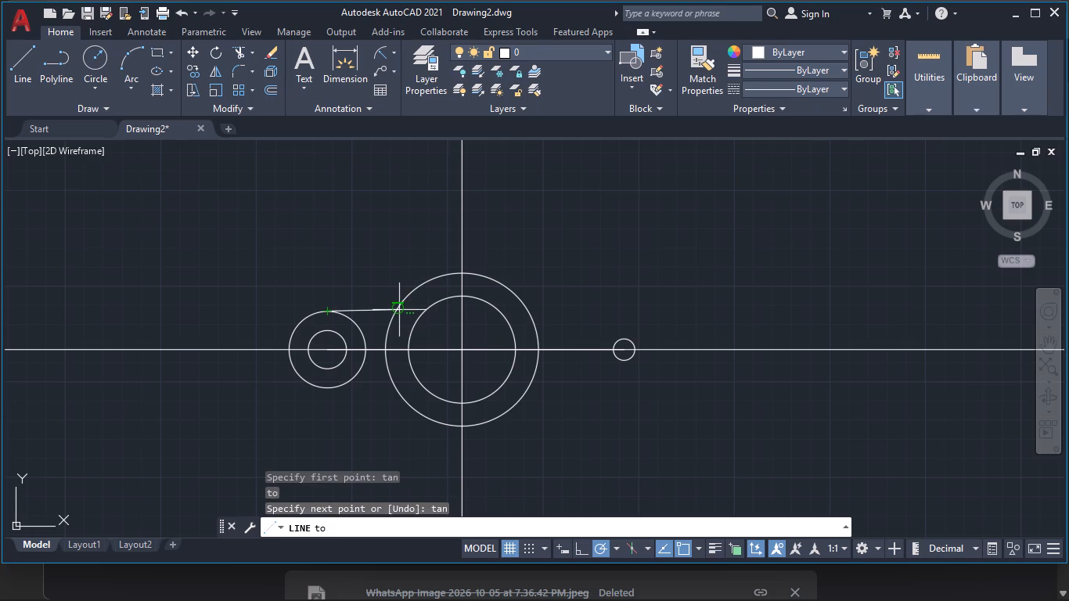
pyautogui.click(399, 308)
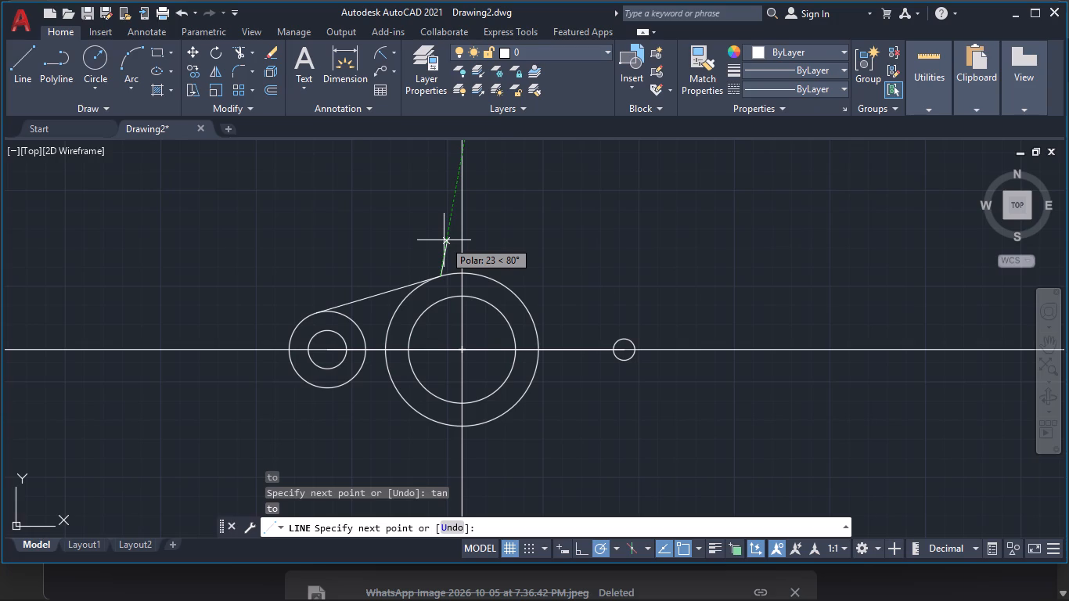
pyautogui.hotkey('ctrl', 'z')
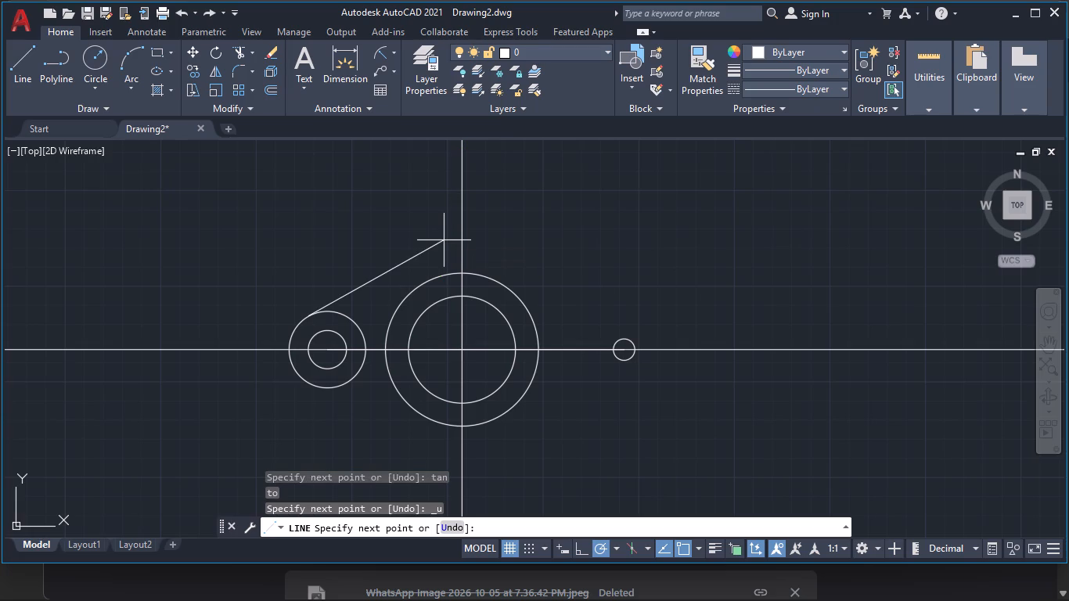
# End the line tangent to the upper side of the radius-35 circle and finish it.
pyautogui.write('tan')
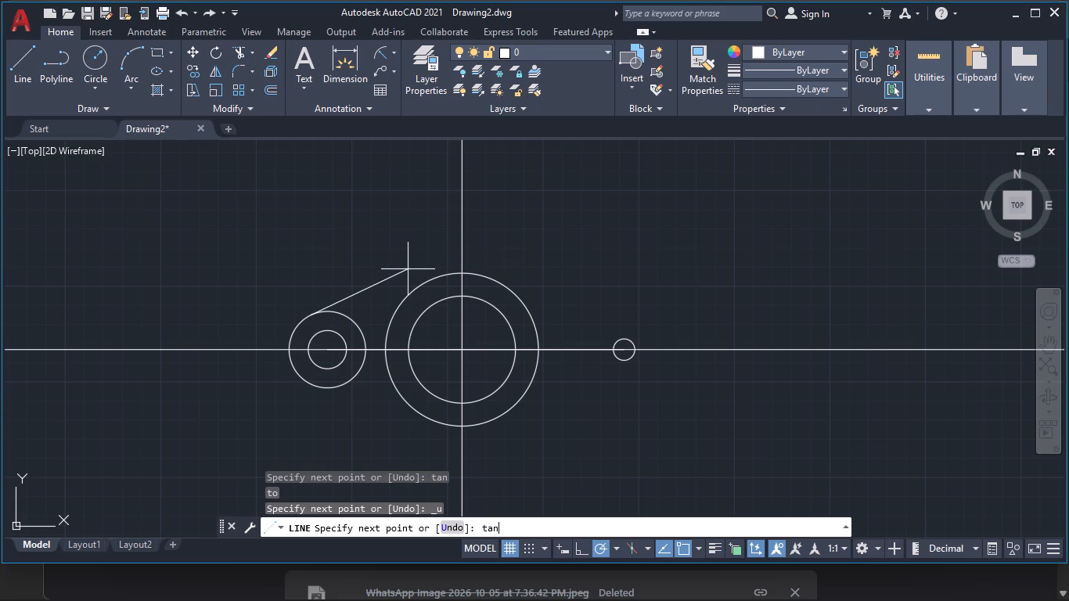
pyautogui.press('Return')
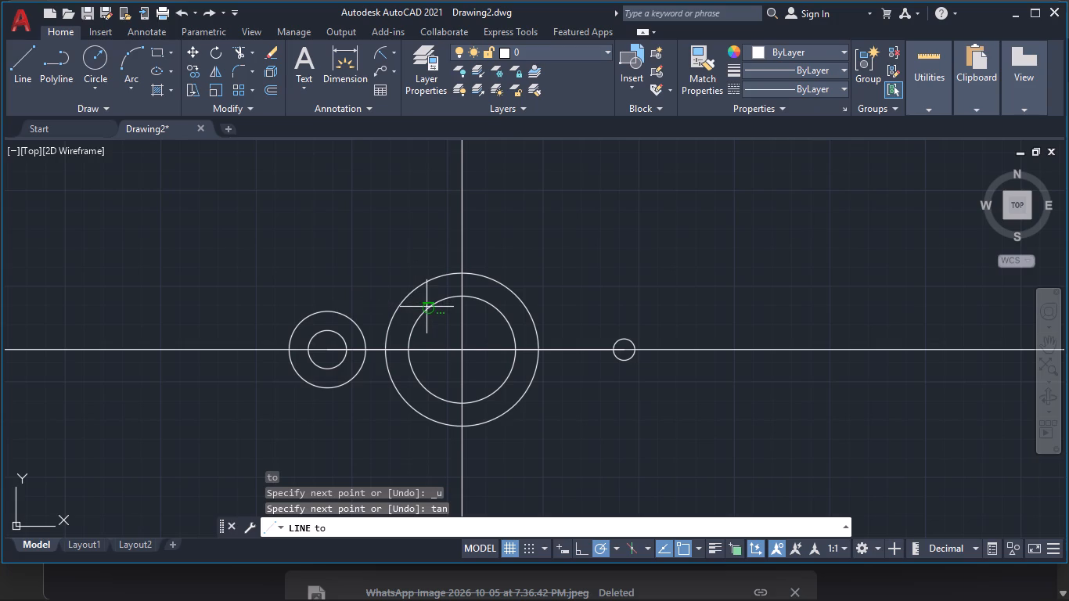
pyautogui.click(429, 308)
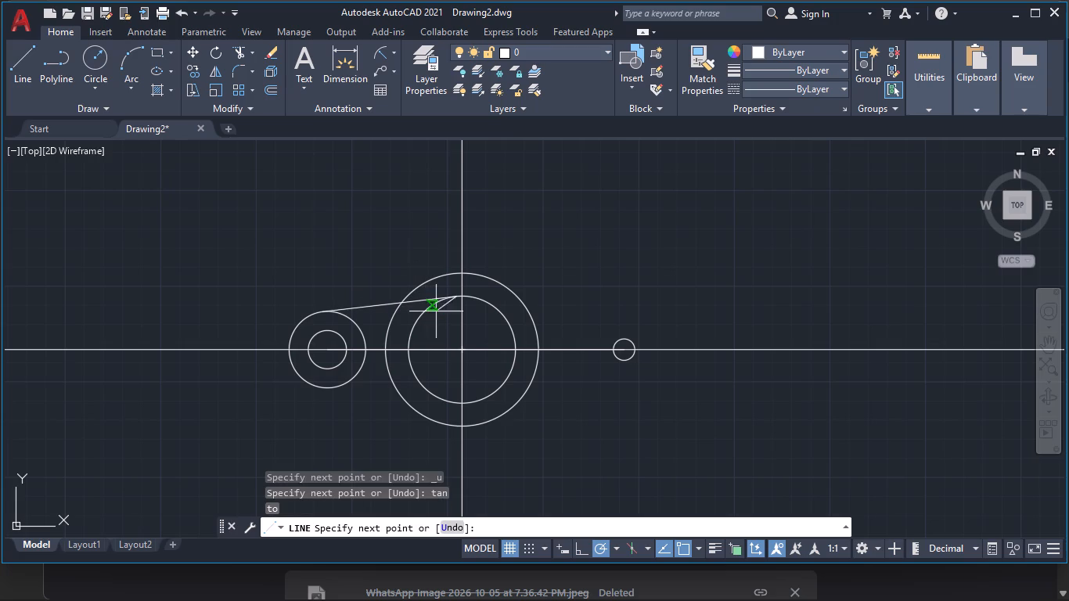
pyautogui.press('space')
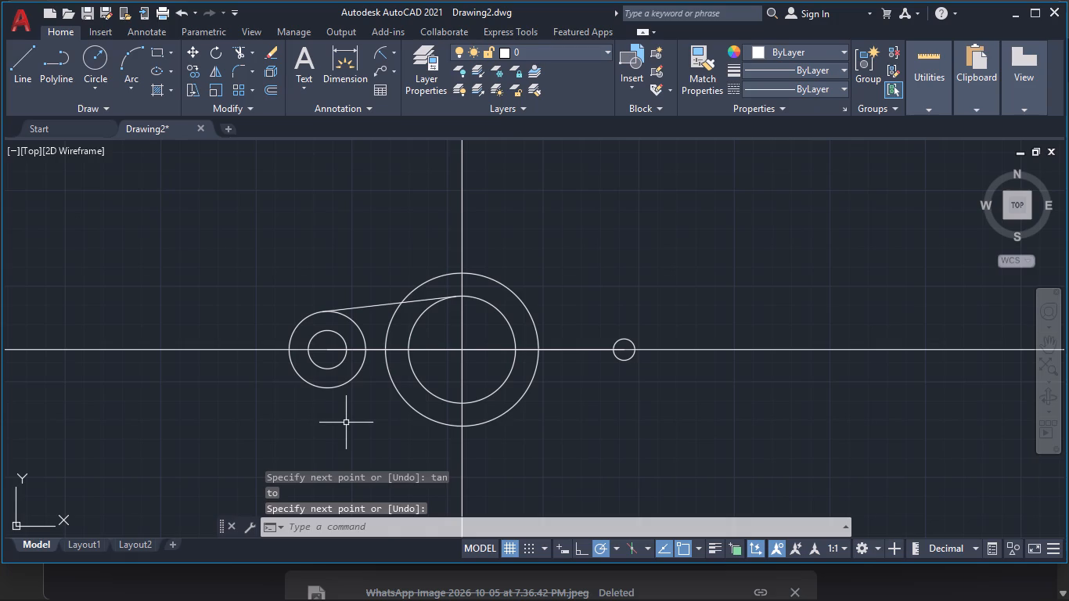
# Mirror the tangent line about the horizontal centreline of the circles with Ortho on, keeping the original line.
pyautogui.click(373, 306)
pyautogui.write('mi')
pyautogui.press('Return')
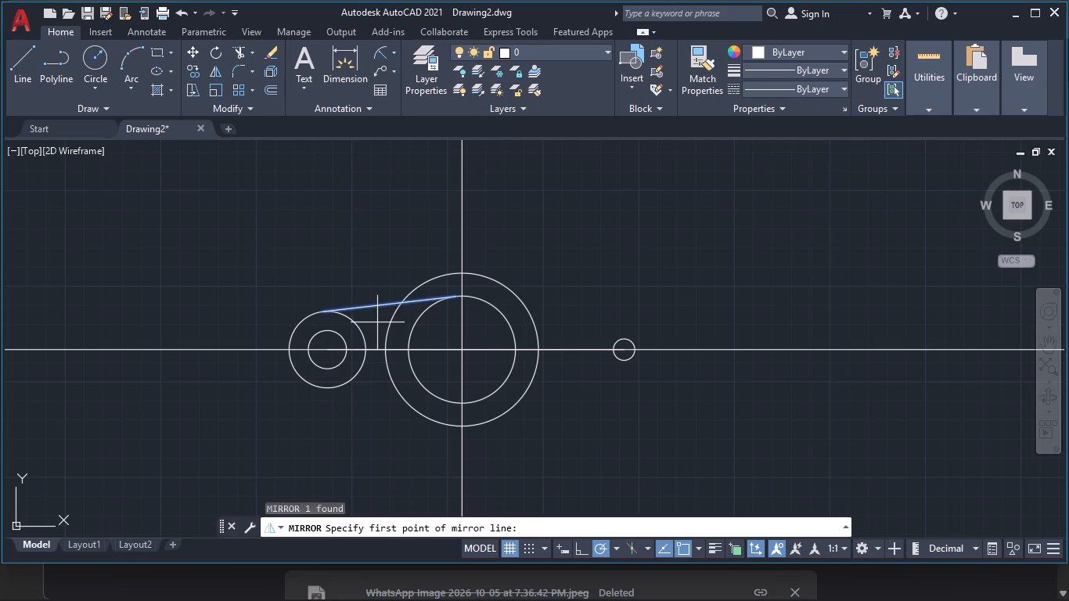
pyautogui.click(466, 347)
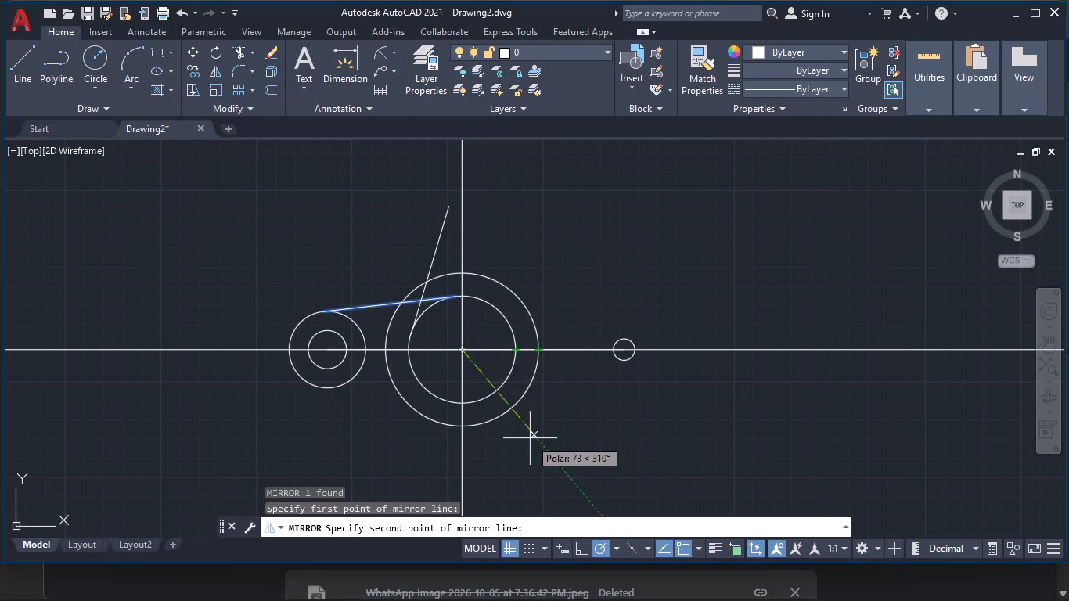
pyautogui.click(580, 548)
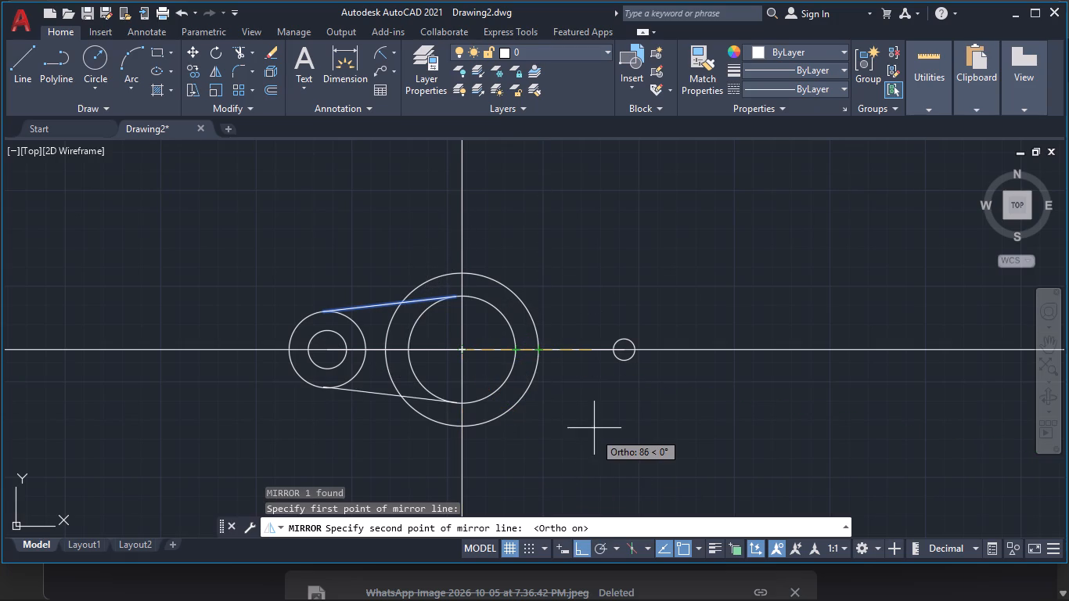
pyautogui.click(593, 370)
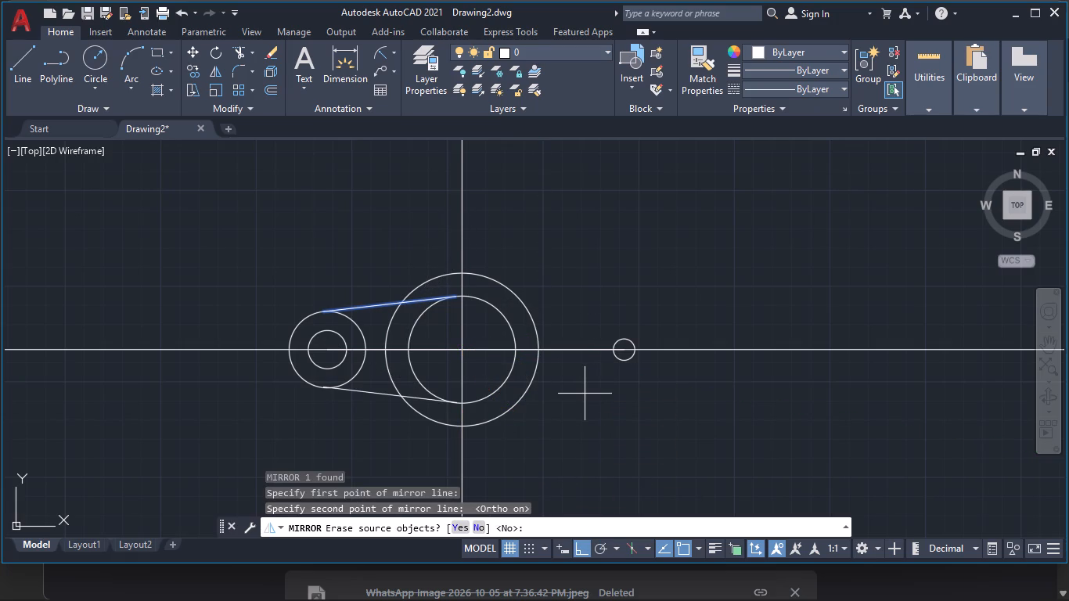
pyautogui.press('Return')
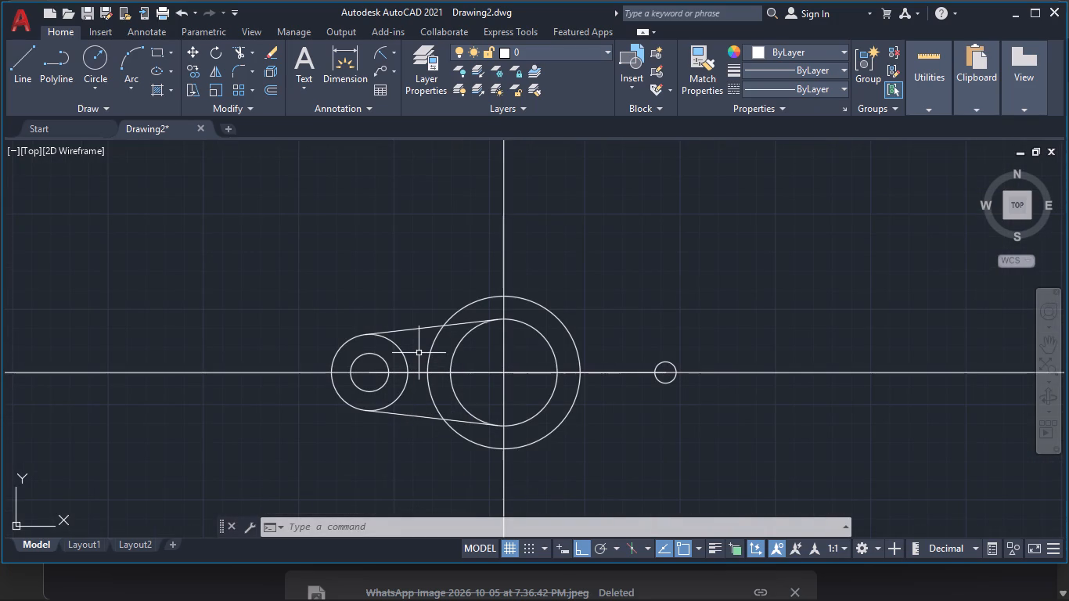
# Fillet the upper tangent line and the radius-50 circle with a radius of 12.
pyautogui.press('f')
pyautogui.press('Return')
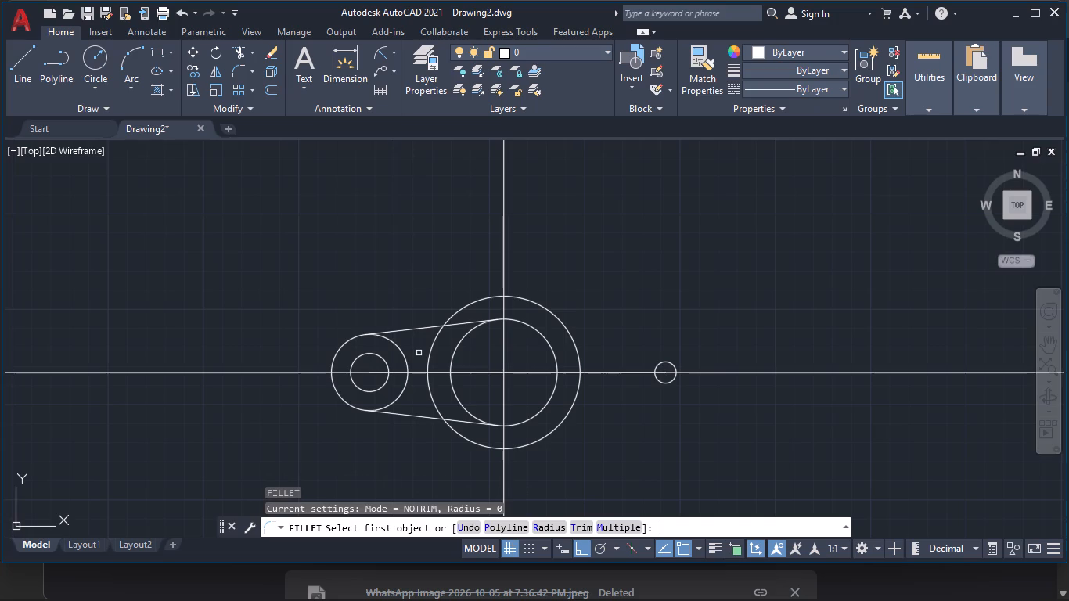
pyautogui.press('r')
pyautogui.press('Return')
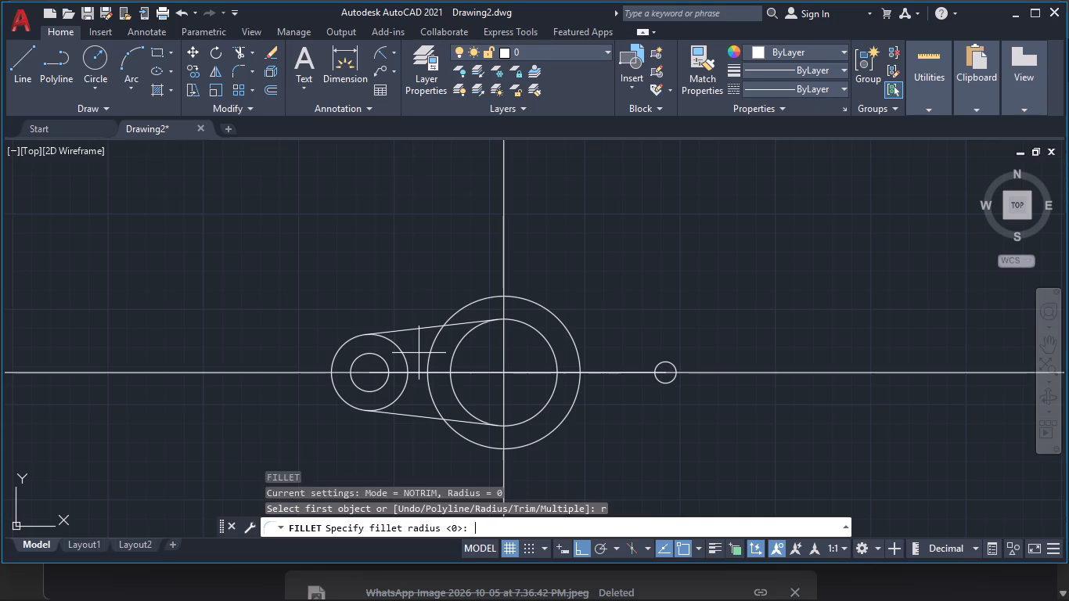
pyautogui.write('12')
pyautogui.press('Return')
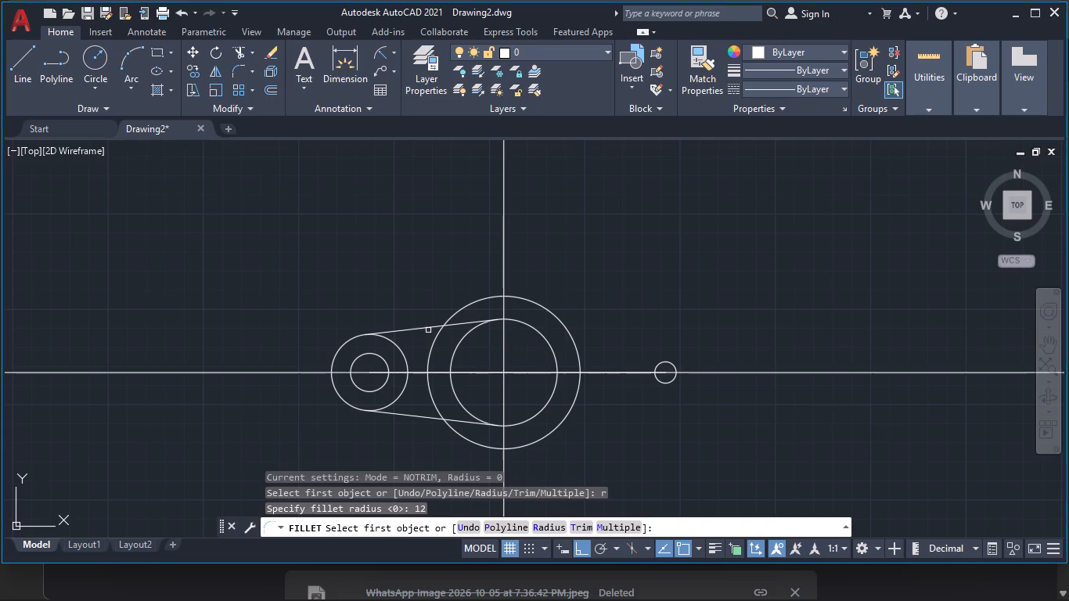
pyautogui.click(429, 328)
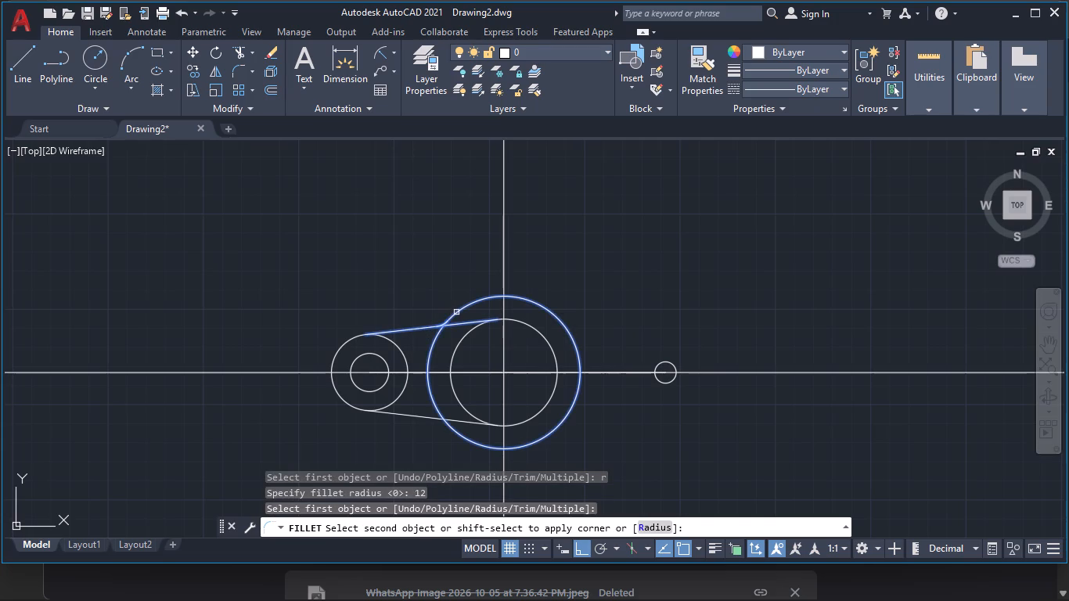
pyautogui.click(456, 312)
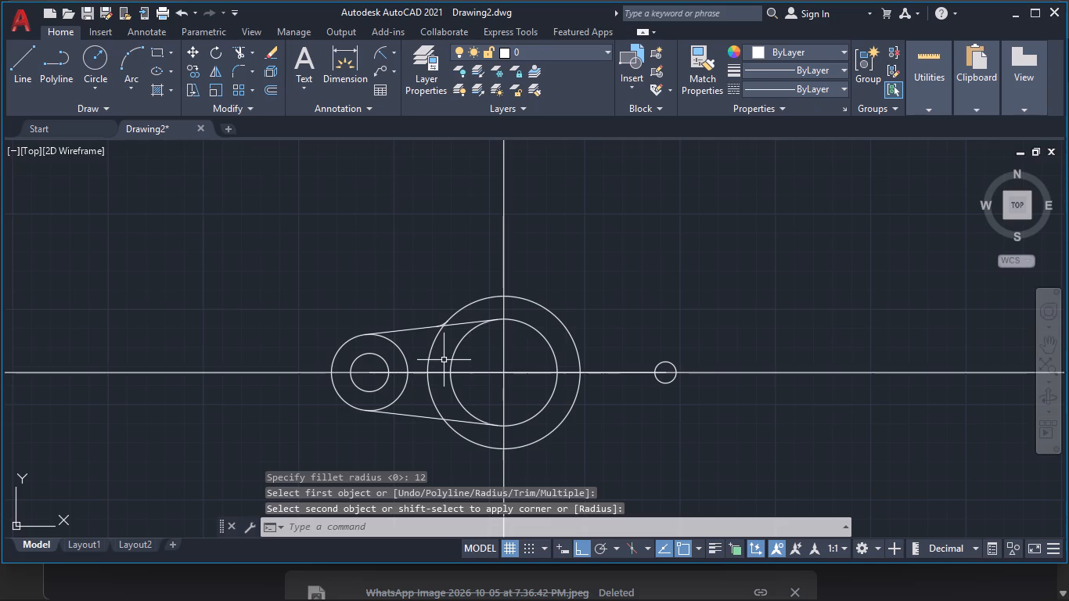
# Fillet the lower tangent line and the radius-50 circle with the same radius of 12.
pyautogui.press('space')
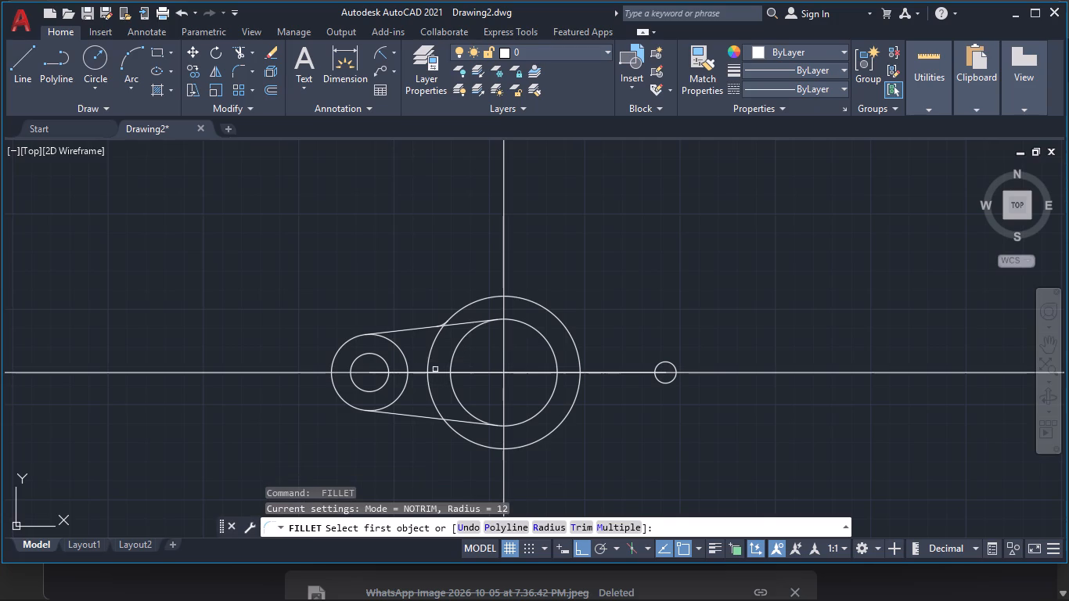
pyautogui.click(420, 416)
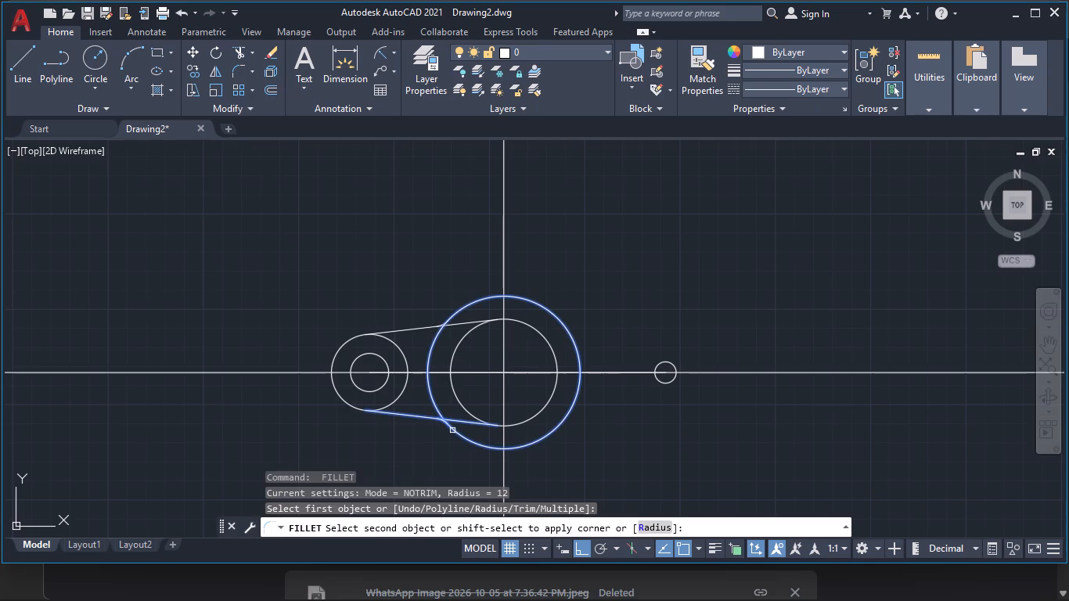
pyautogui.click(453, 430)
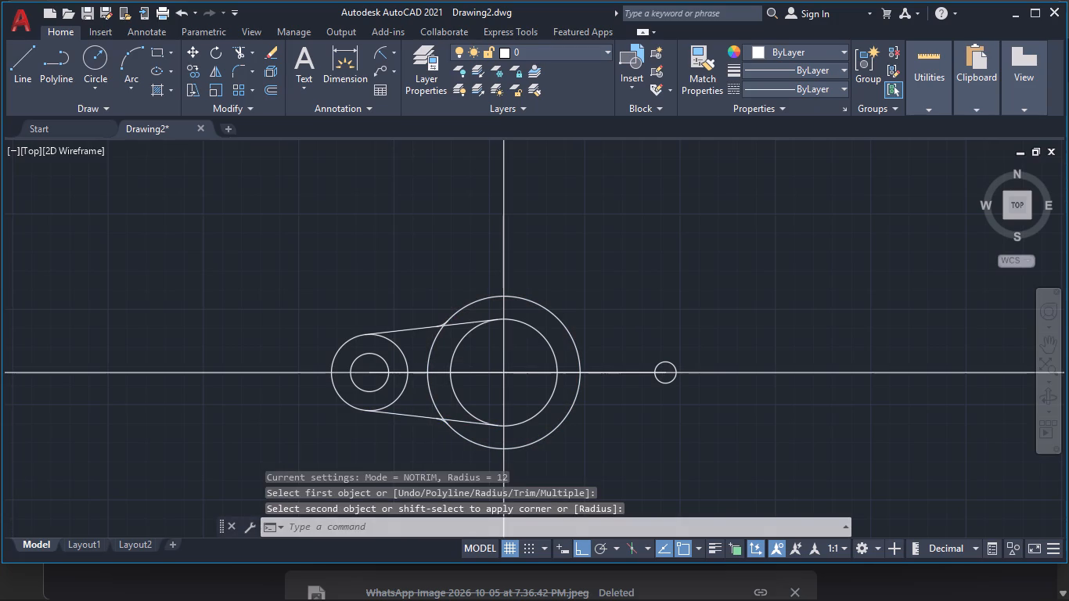
# Trim the ends of both tangent lines that run past the radius-12 fillets inside the radius-50 circle.
pyautogui.write('tr')
pyautogui.press('Return')
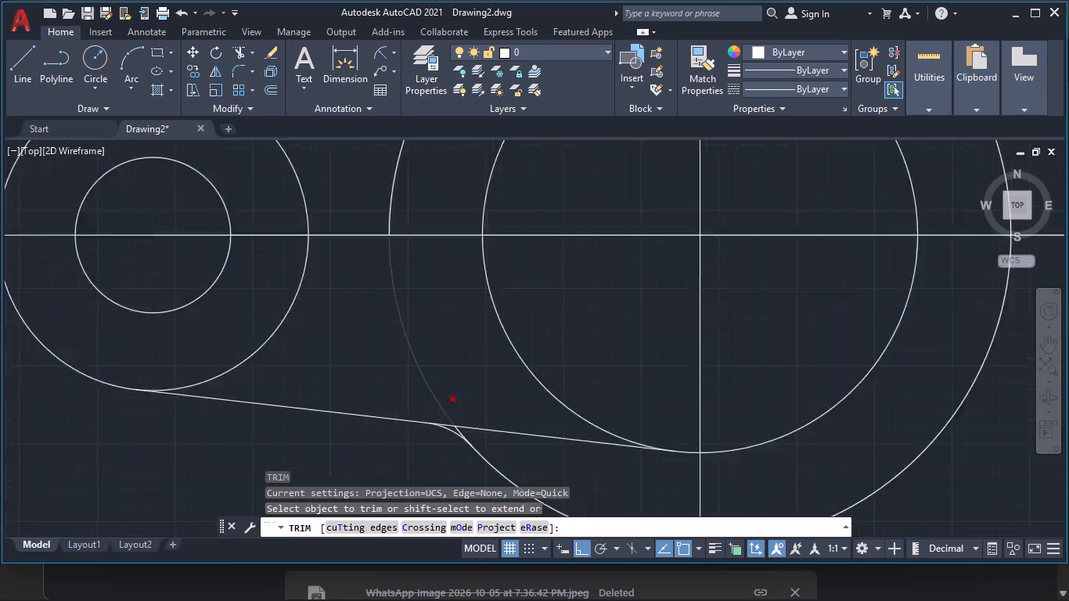
pyautogui.click(423, 437)
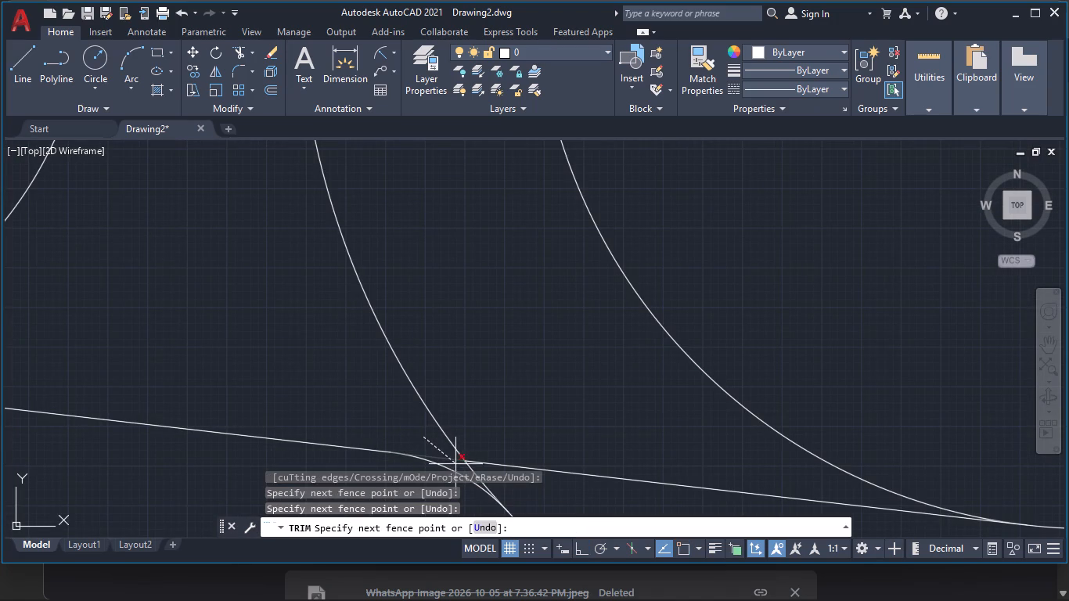
pyautogui.click(459, 466)
pyautogui.click(501, 467)
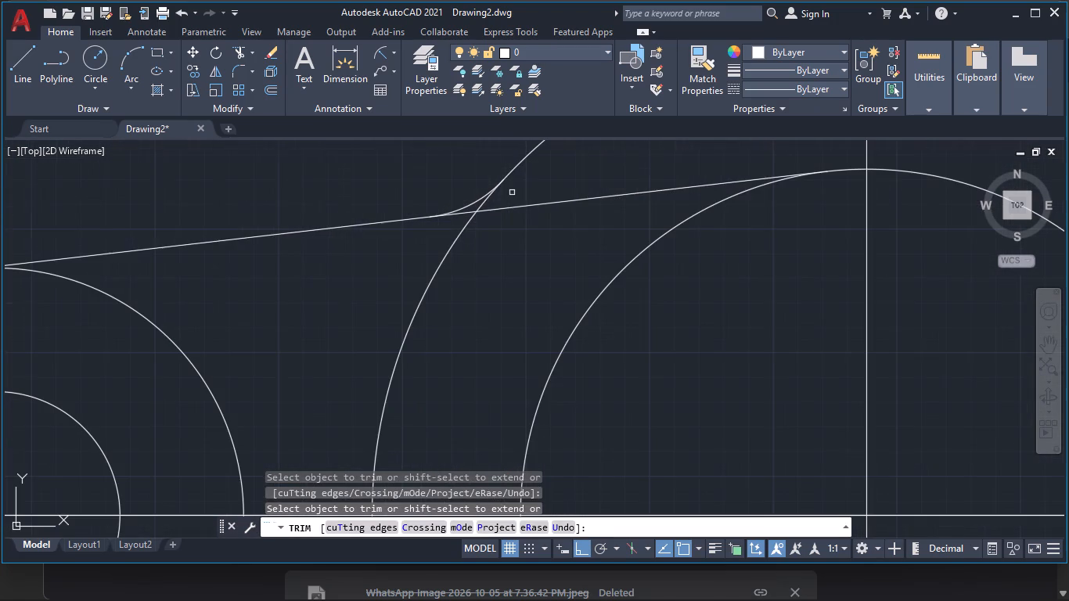
pyautogui.click(467, 212)
pyautogui.click(503, 207)
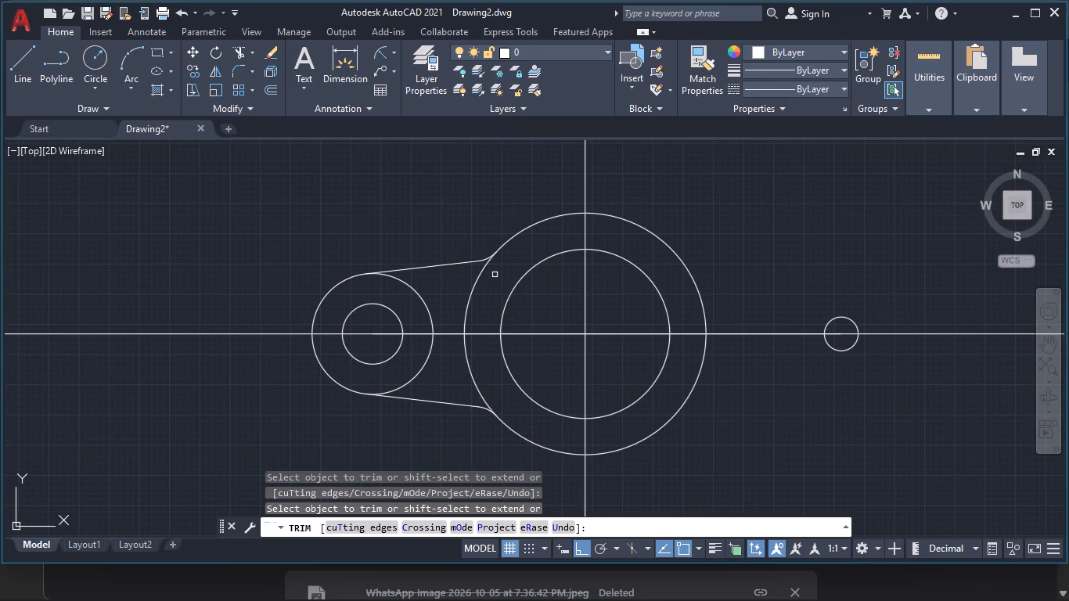
pyautogui.press('Escape')
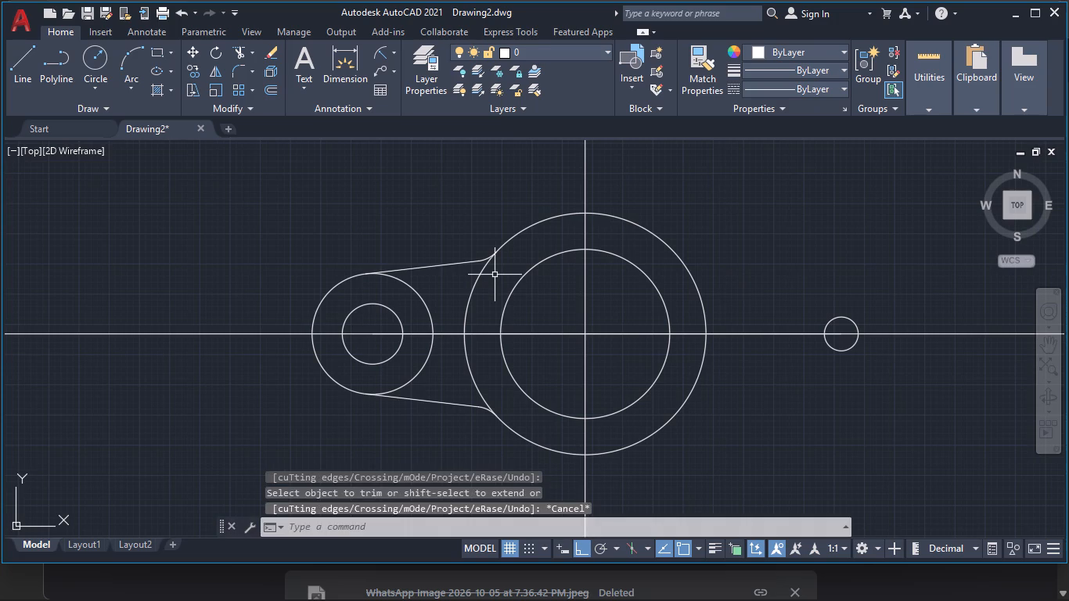
# Offset the vertical centreline of the radius-50 circle by 63 toward the radius-25 circle.
pyautogui.press('o')
pyautogui.press('Return')
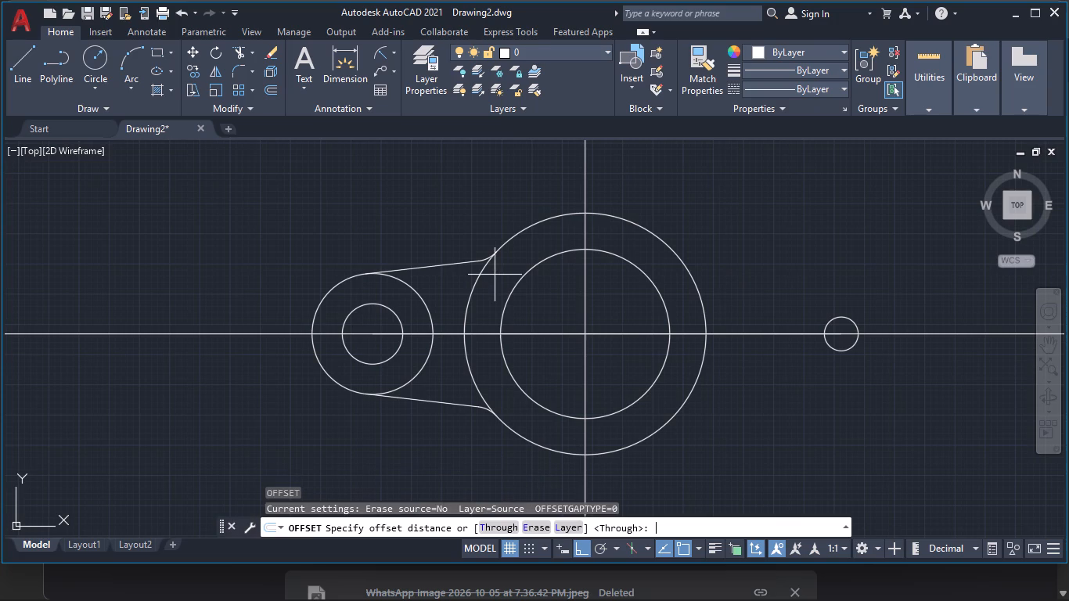
pyautogui.write('63')
pyautogui.press('Return')
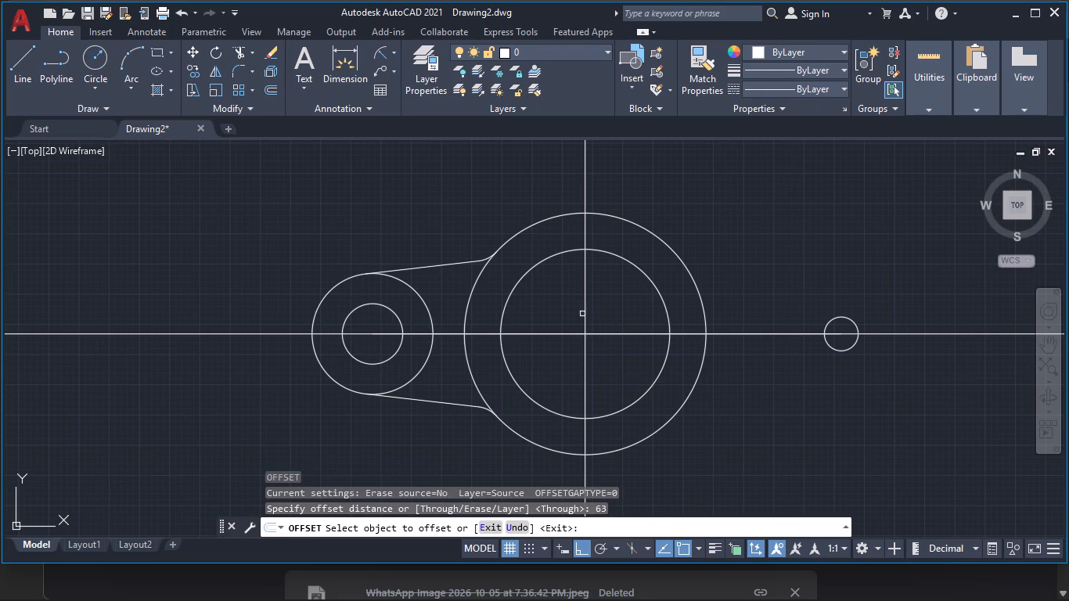
pyautogui.click(585, 316)
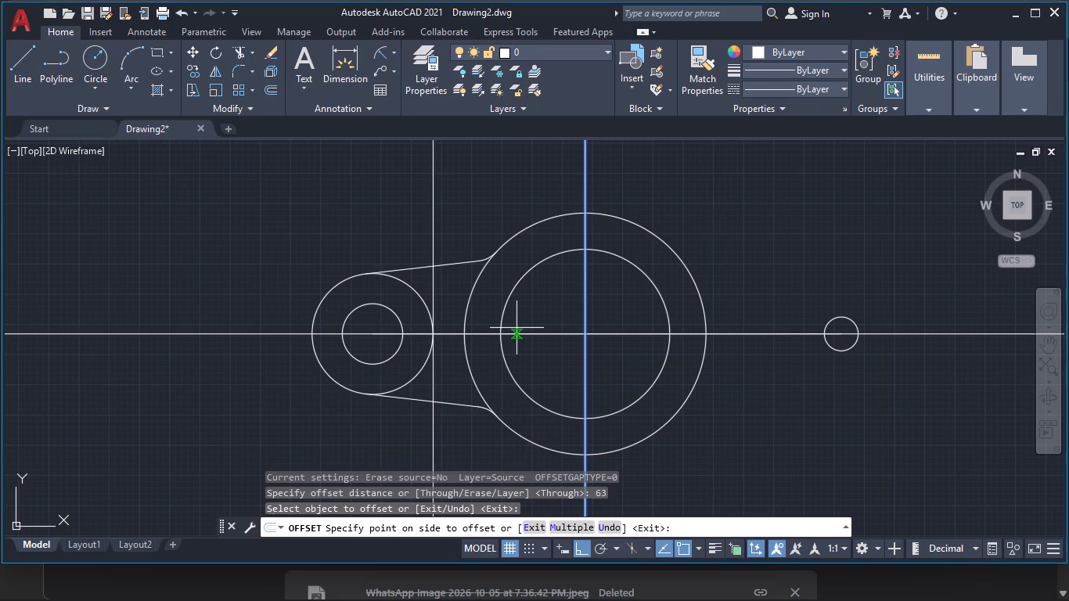
pyautogui.click(517, 328)
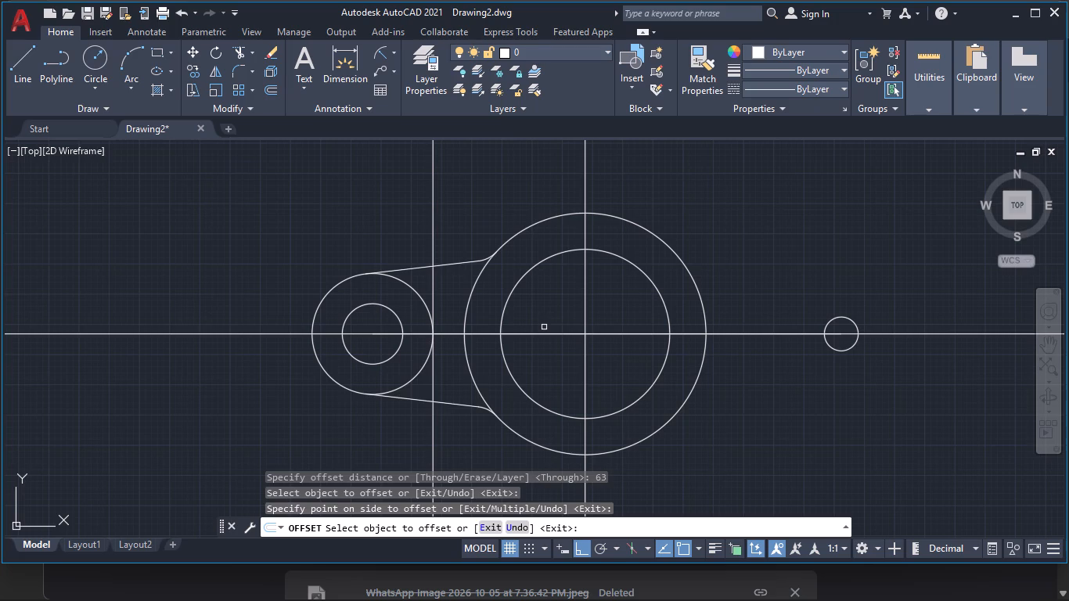
pyautogui.press('space')
# Offset the vertical centreline of the radius-50 circle by 56 toward the radius-7 circle.
pyautogui.press('space')
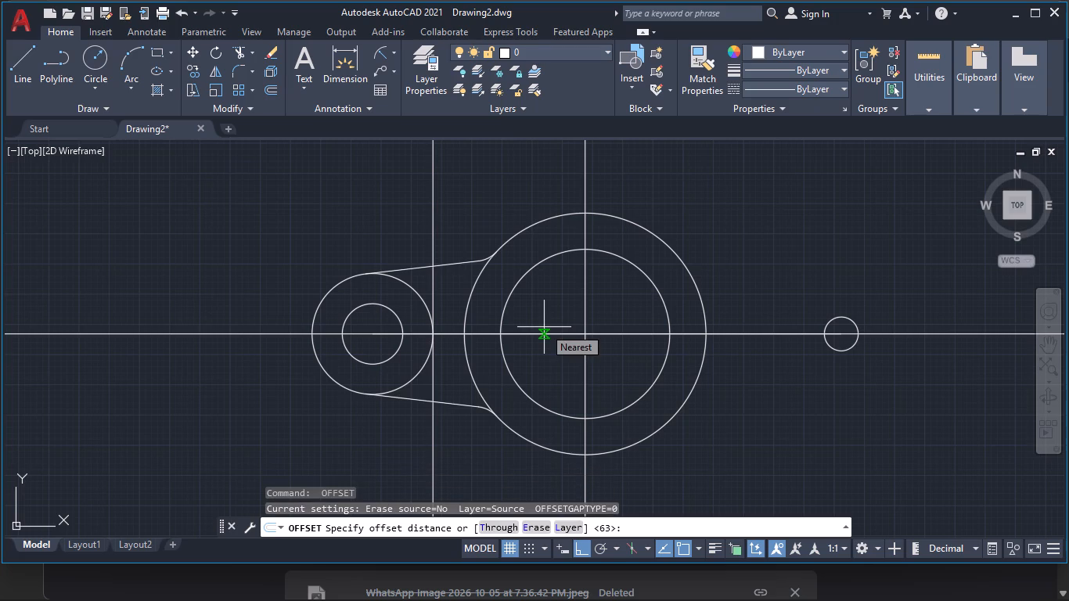
pyautogui.write('56')
pyautogui.press('Return')
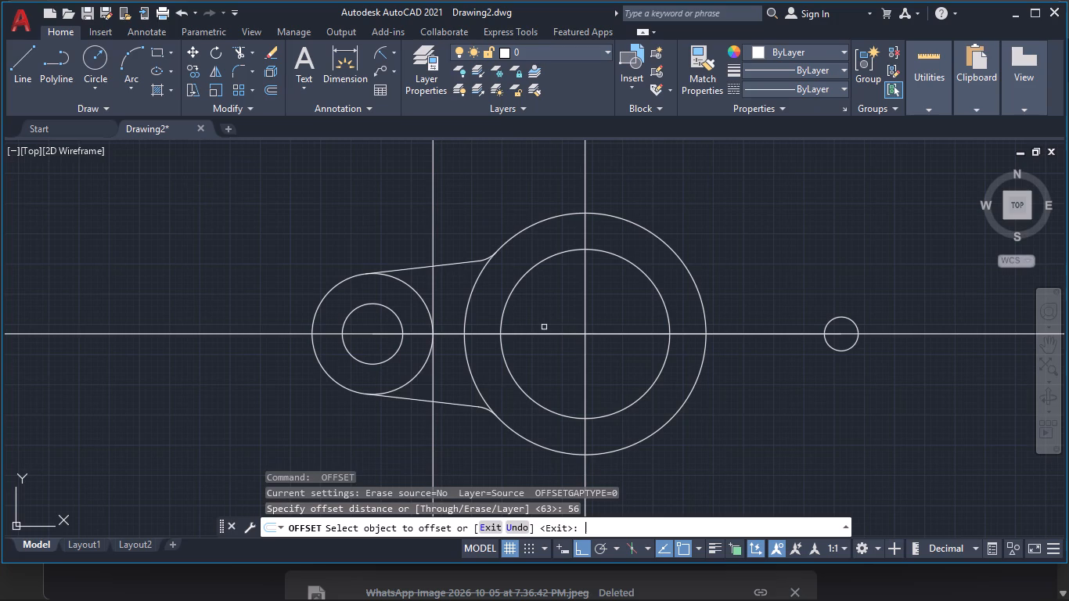
pyautogui.click(585, 322)
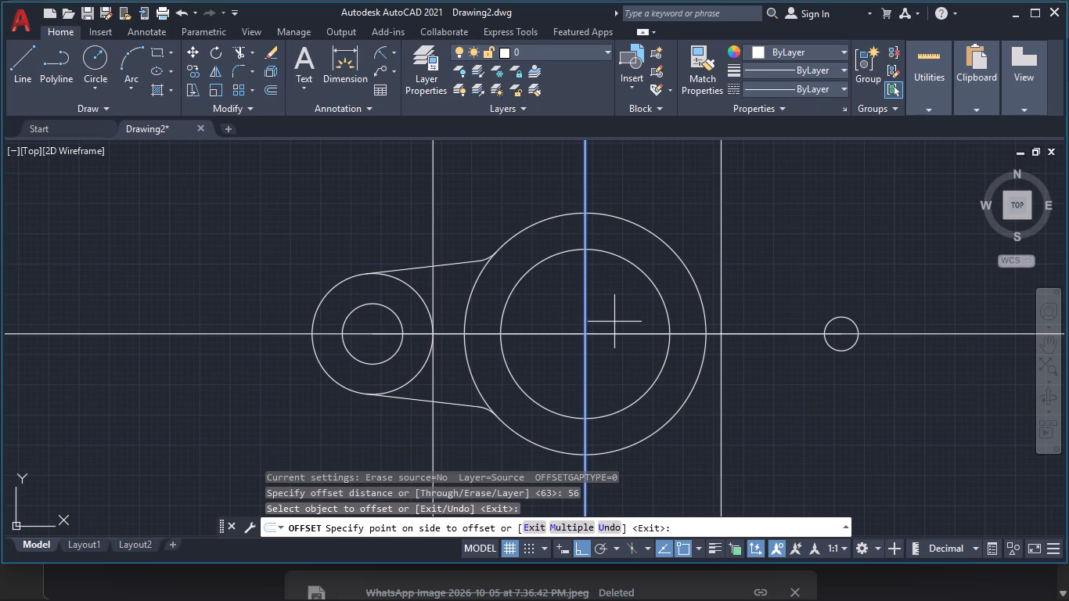
pyautogui.click(614, 322)
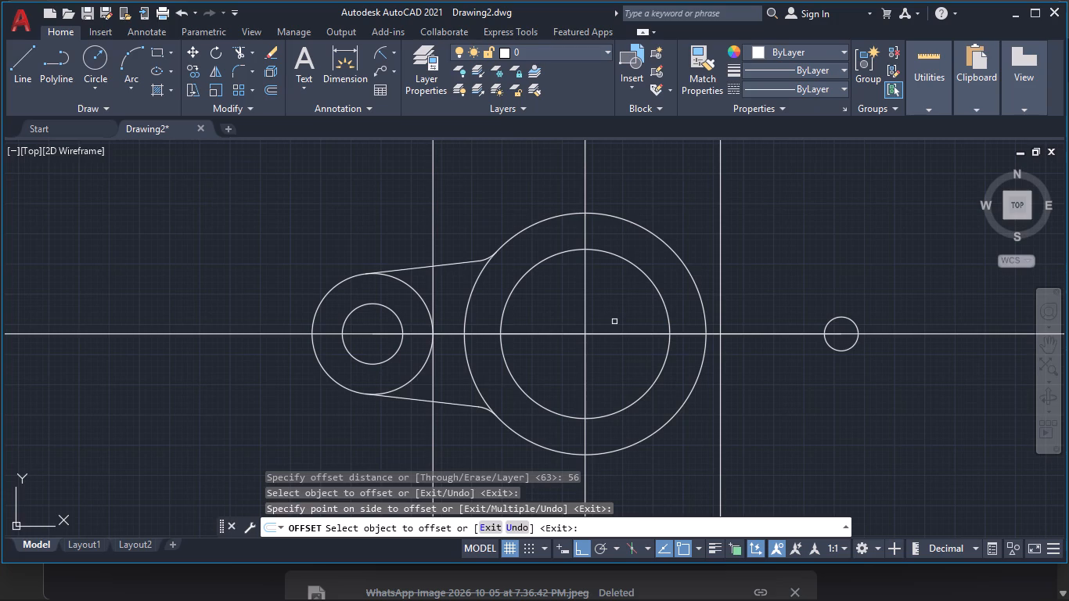
pyautogui.press('space')
# Offset the vertical line just outside the radius-50 circle by 16 toward the radius-7 circle.
pyautogui.press('space')
pyautogui.write('16')
pyautogui.press('Return')
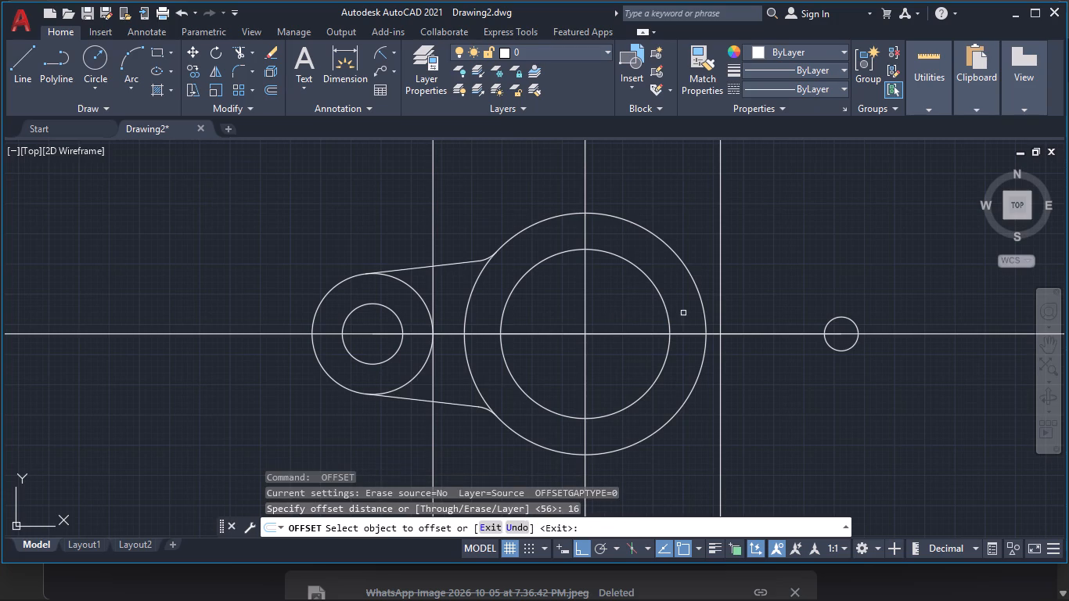
pyautogui.click(720, 315)
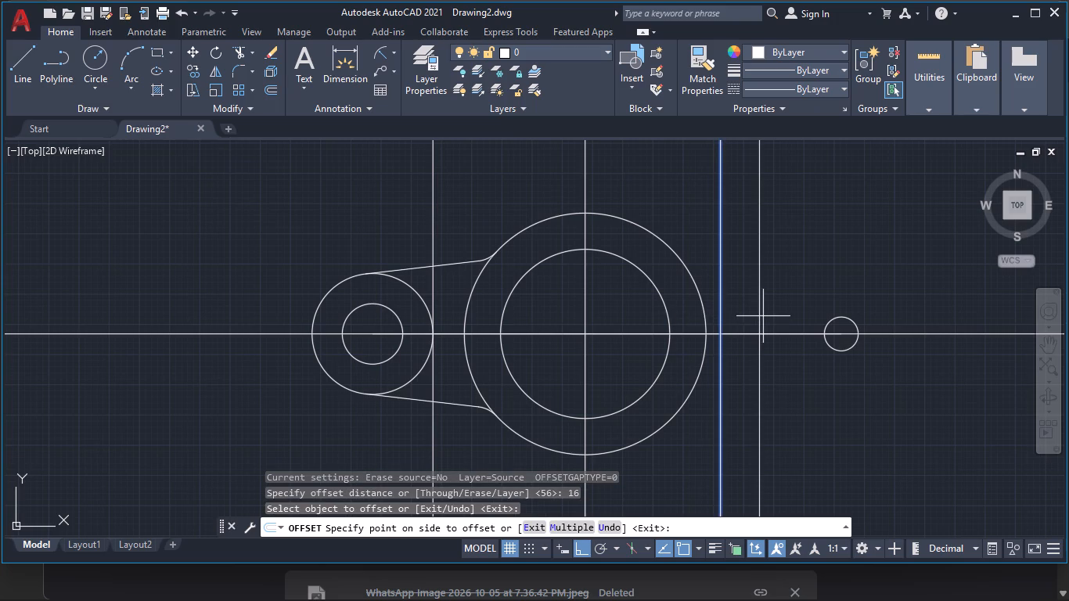
pyautogui.click(763, 316)
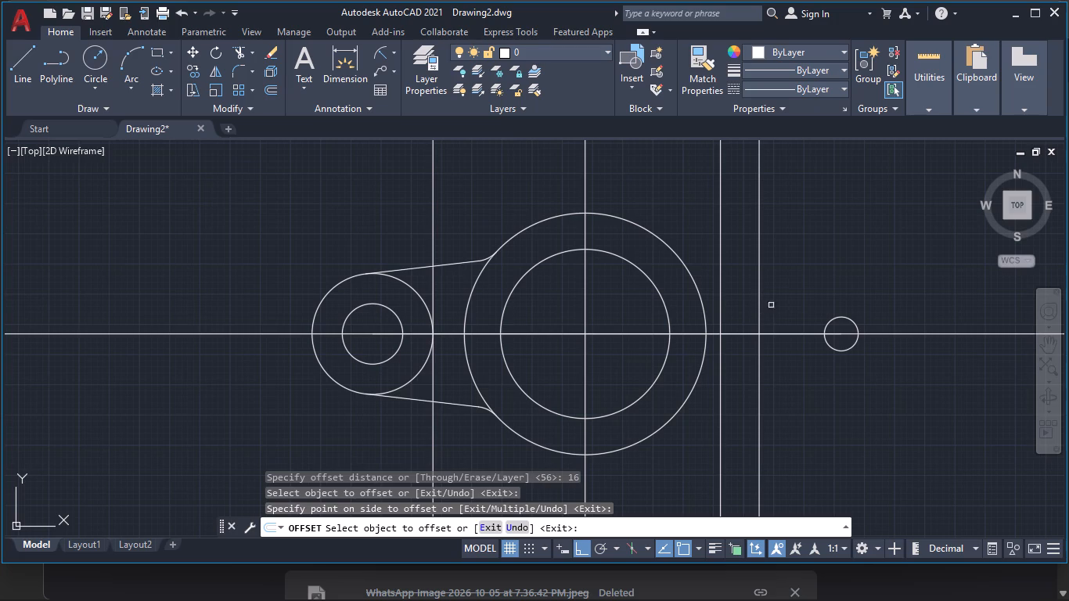
pyautogui.press('space')
# Offset the vertical centreline of the radius-50 circle by 156, past the radius-7 circle.
pyautogui.press('space')
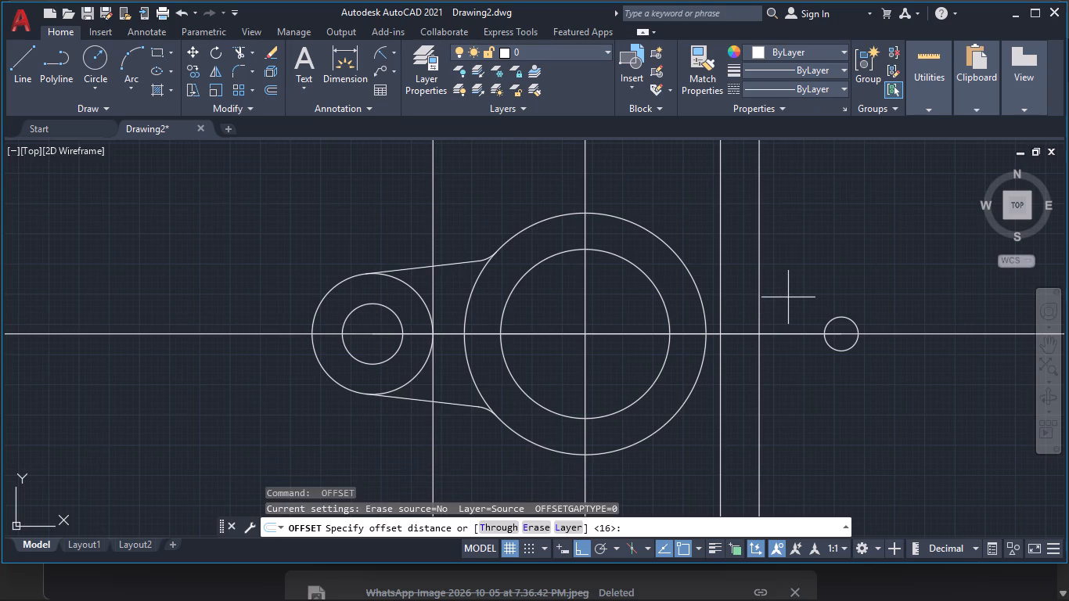
pyautogui.write('156')
pyautogui.press('Return')
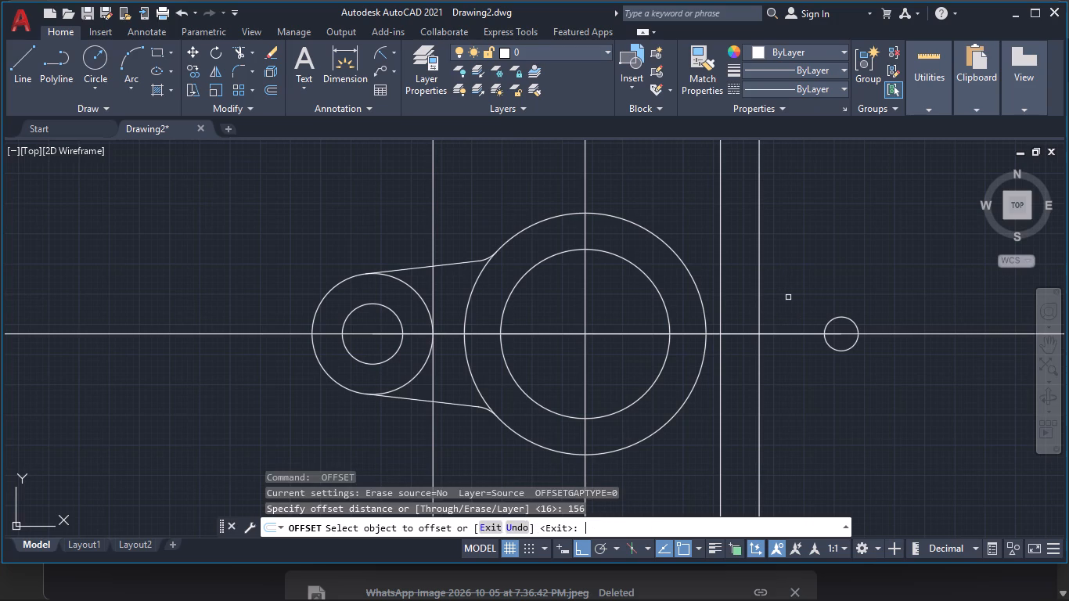
pyautogui.click(586, 297)
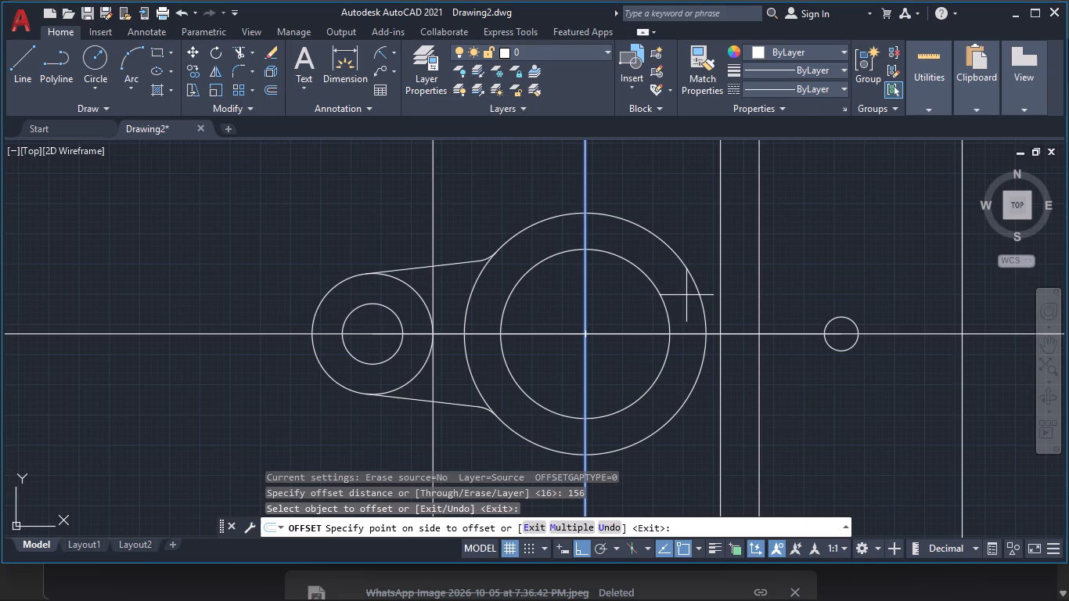
pyautogui.click(686, 295)
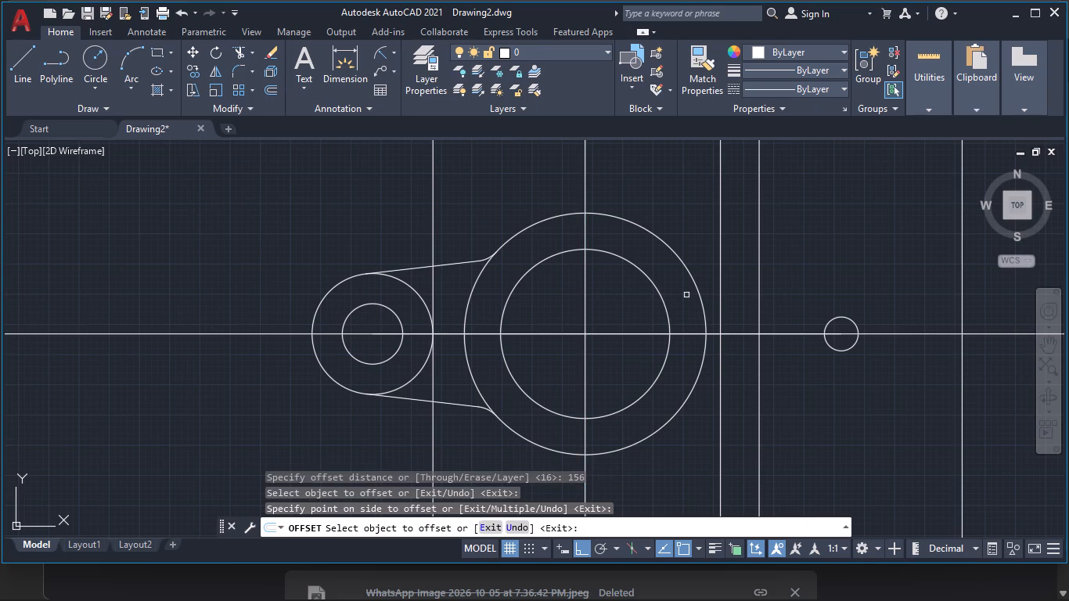
pyautogui.press('space')
# Offset the horizontal centreline by 23 on both sides, above and below it.
pyautogui.press('space')
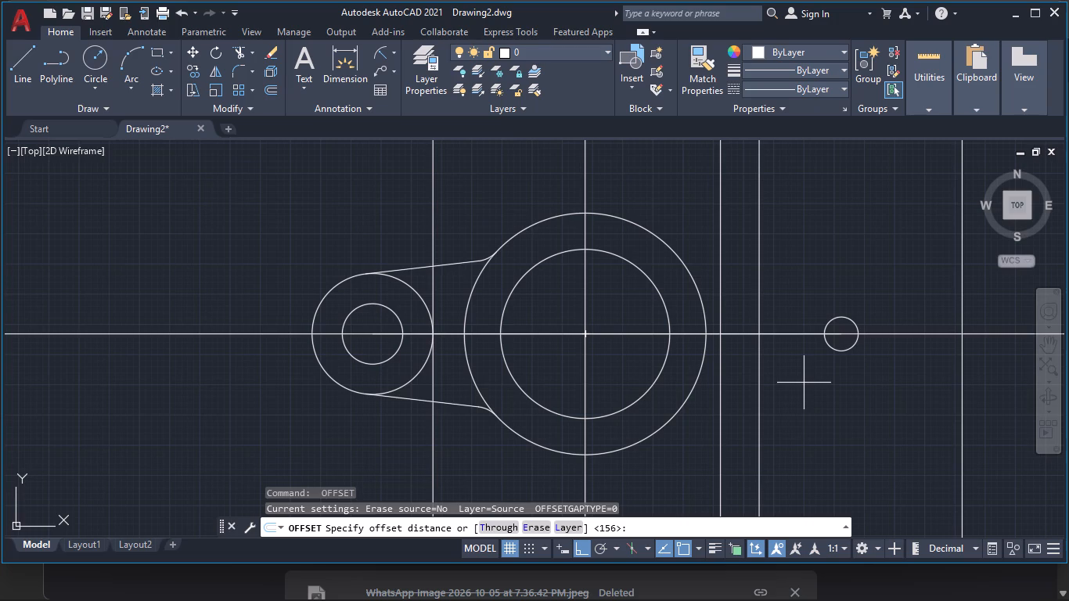
pyautogui.write('23')
pyautogui.press('Return')
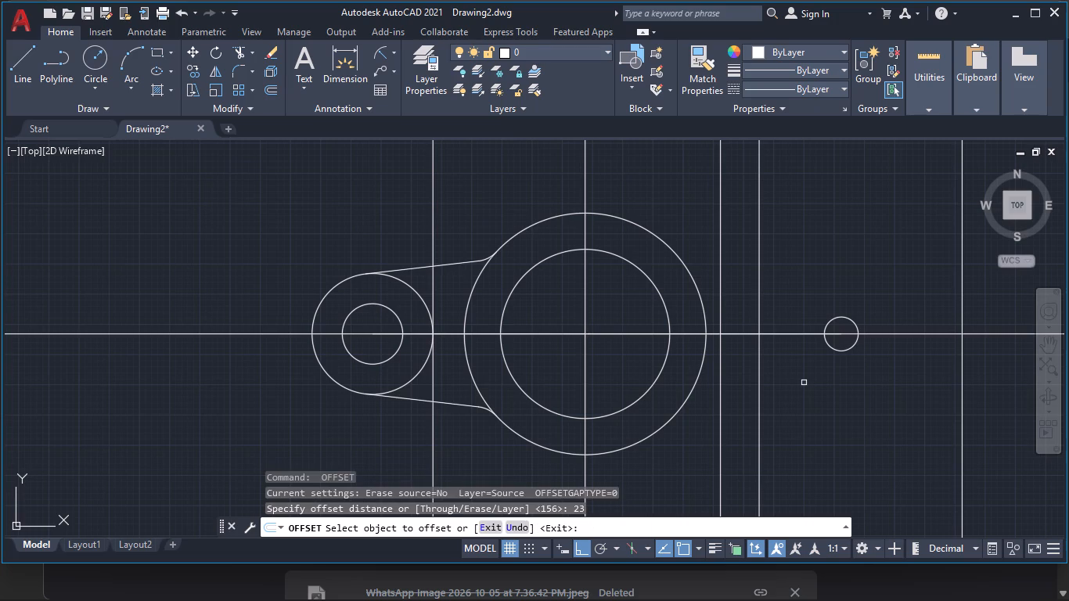
pyautogui.click(790, 335)
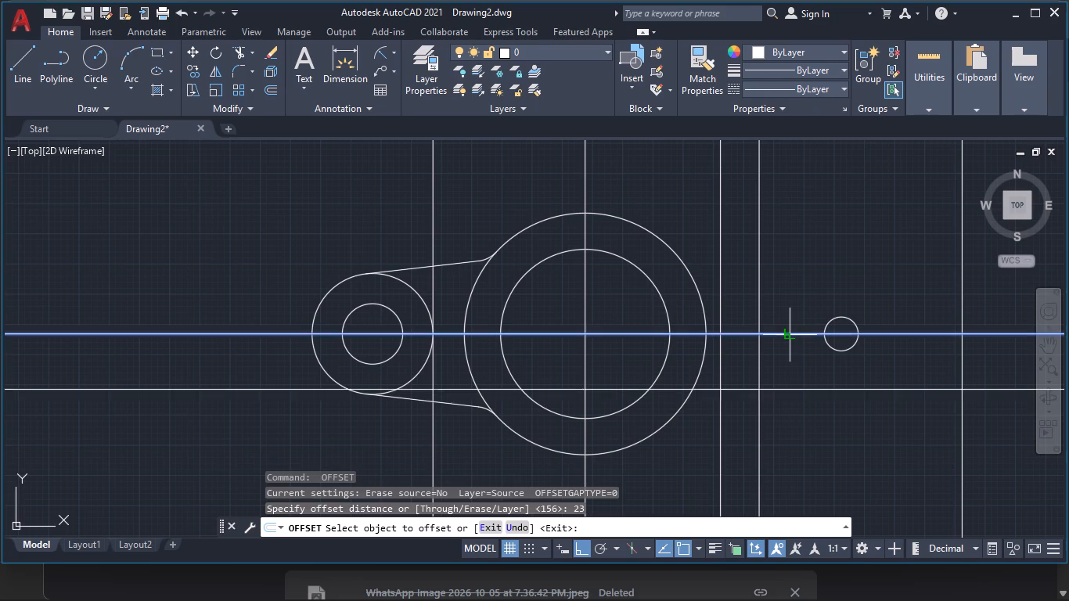
pyautogui.click(794, 259)
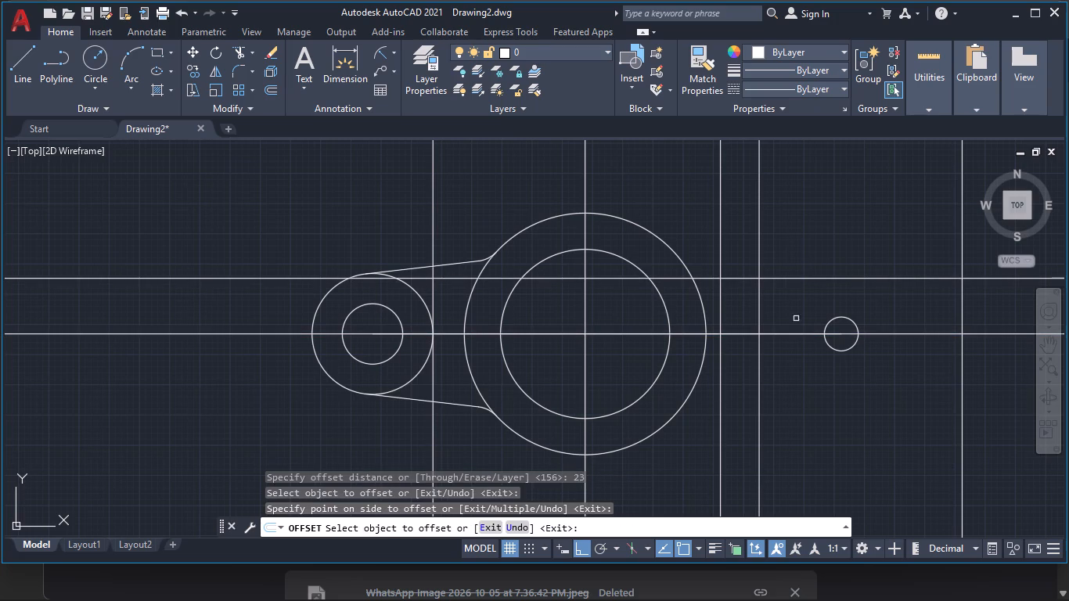
pyautogui.click(796, 335)
pyautogui.click(799, 413)
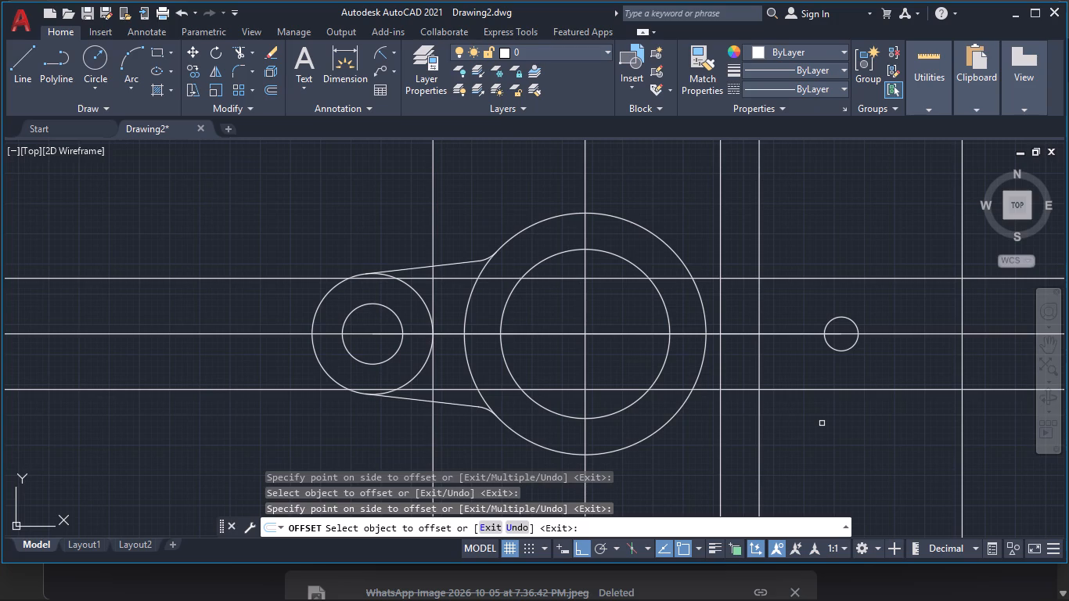
pyautogui.press('Escape')
# Trim the radius-50 circle's arc between the two offset horizontals on the radius-7 circle's side, and the line pieces crossing that side of the ring.
pyautogui.write('tr')
pyautogui.press('Return')
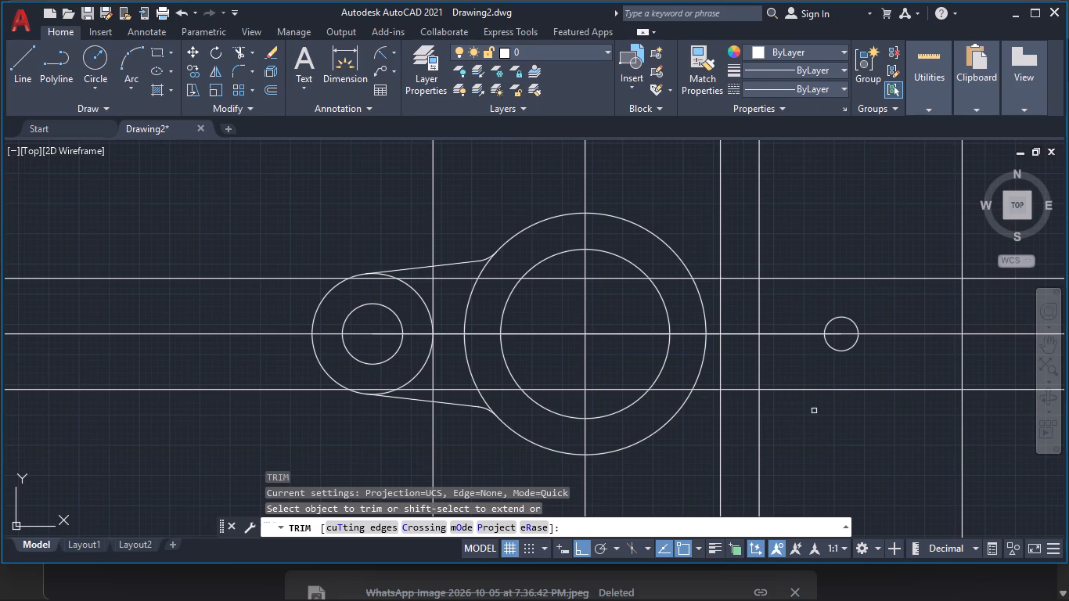
pyautogui.click(666, 270)
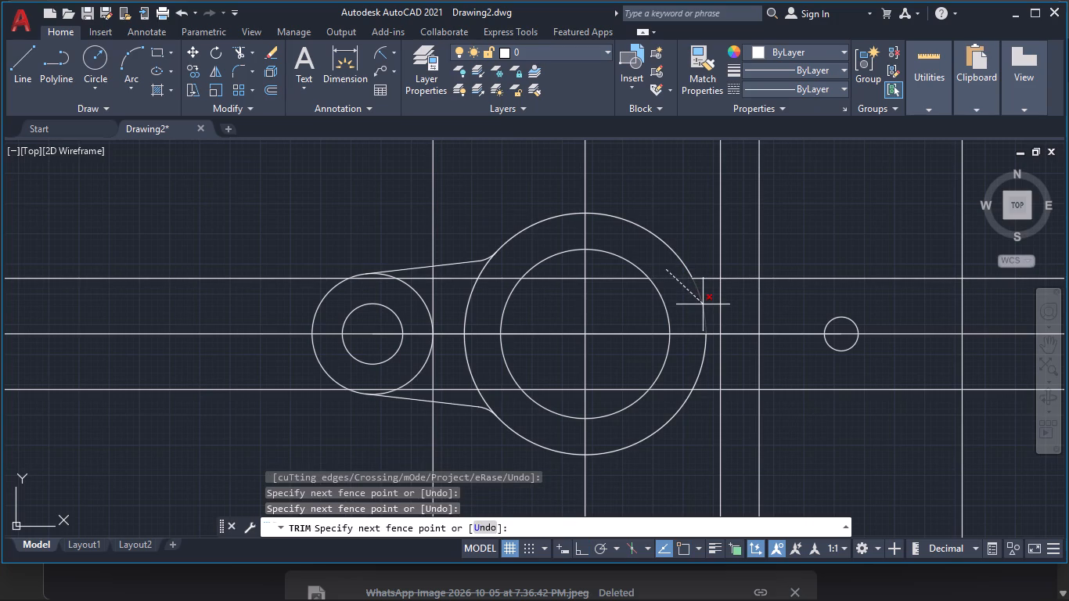
pyautogui.click(732, 366)
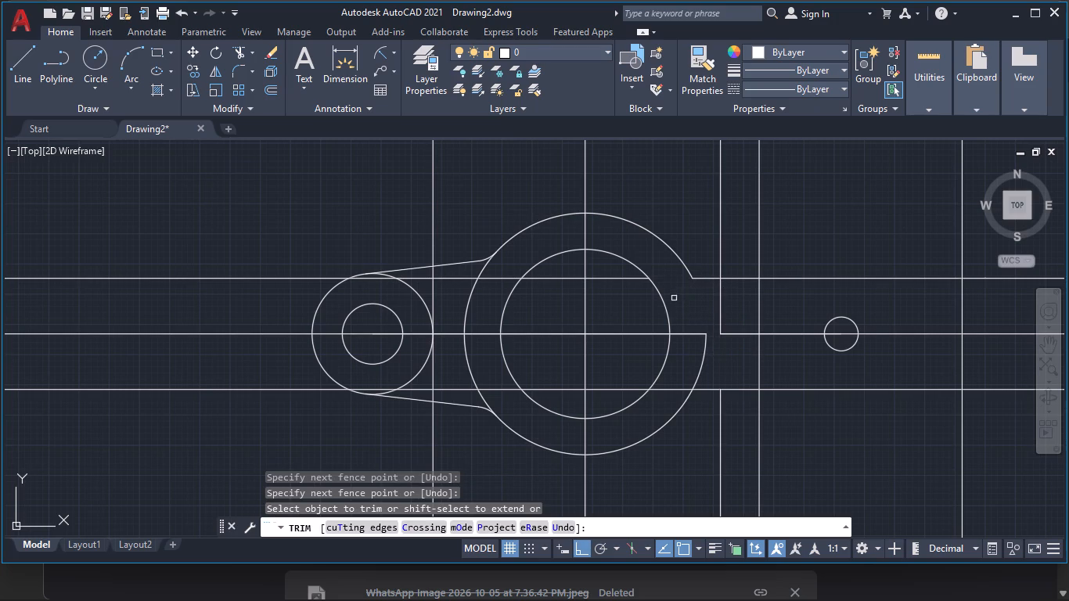
pyautogui.click(678, 322)
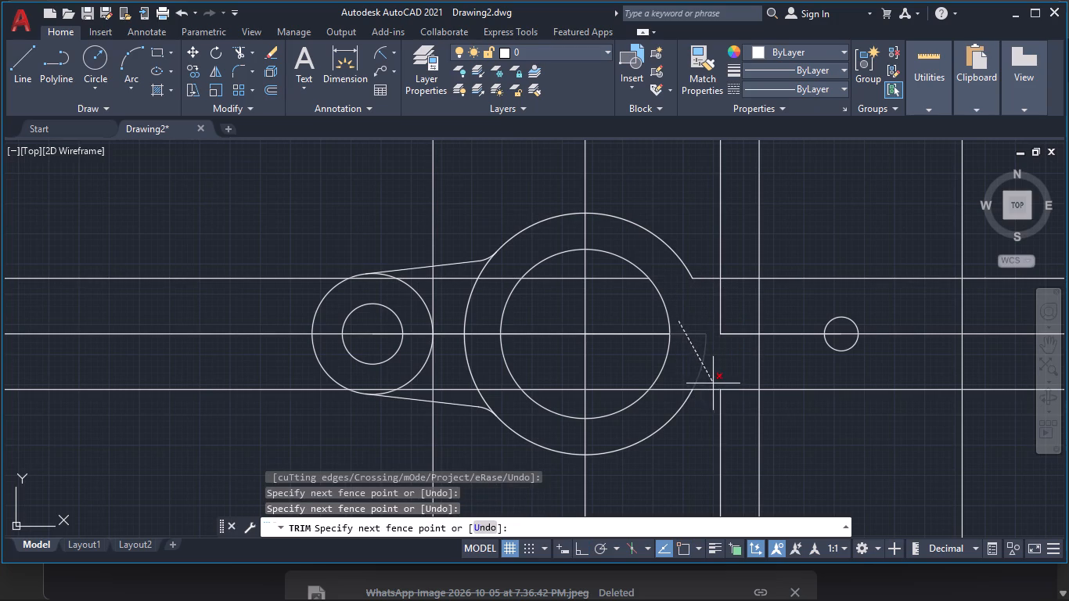
pyautogui.click(713, 383)
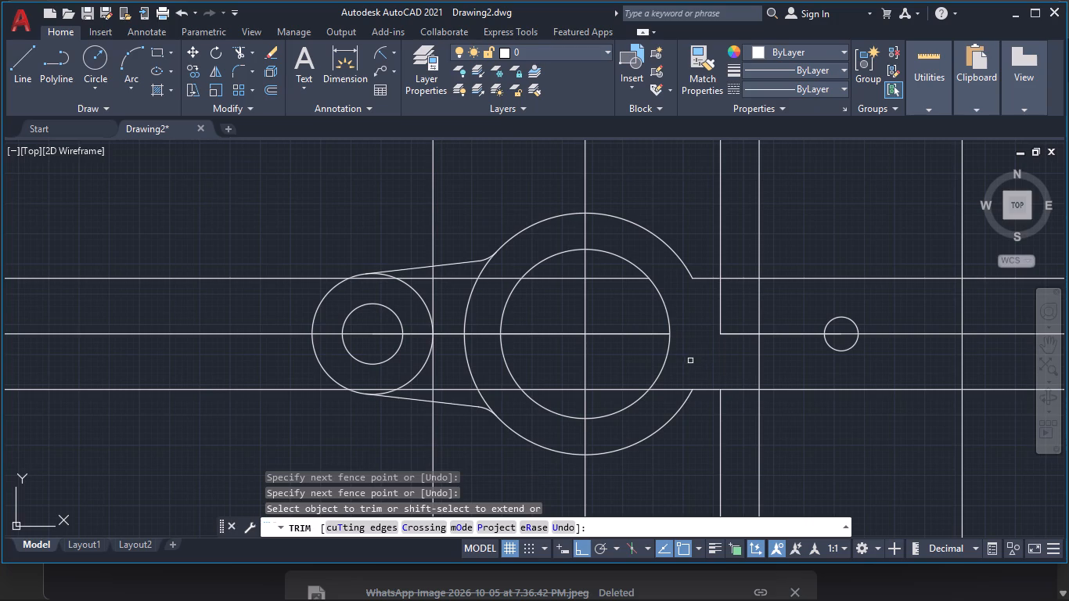
pyautogui.click(689, 361)
pyautogui.click(656, 420)
# Trim the three horizontal lines out of the ring's side facing the small boss and out of the inner concentric circle.
pyautogui.moveTo(525, 412); pyautogui.dragTo(493, 385)
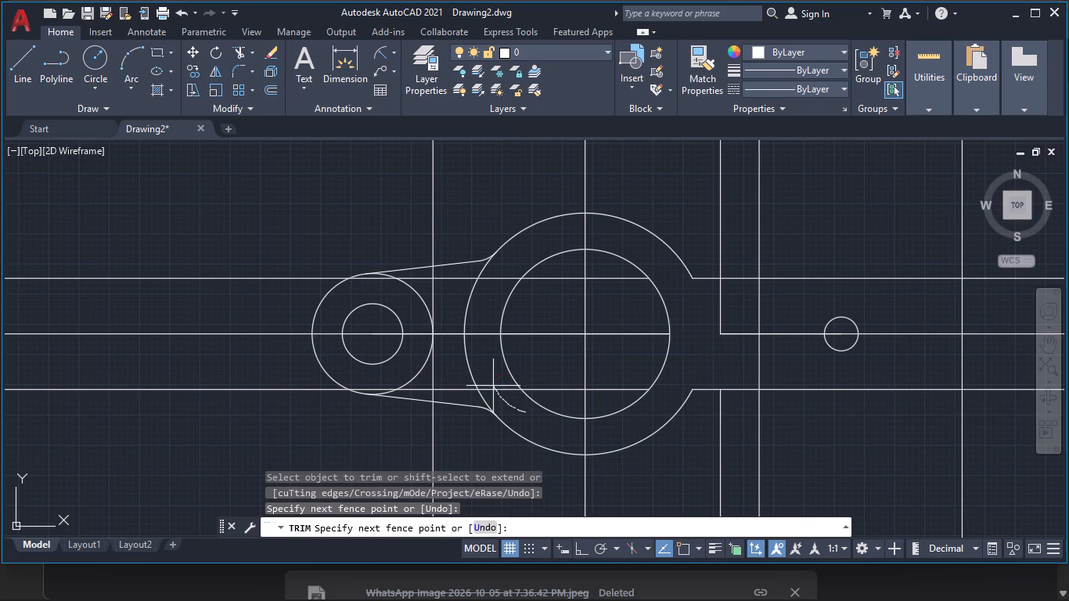
pyautogui.moveTo(493, 385); pyautogui.dragTo(540, 240)
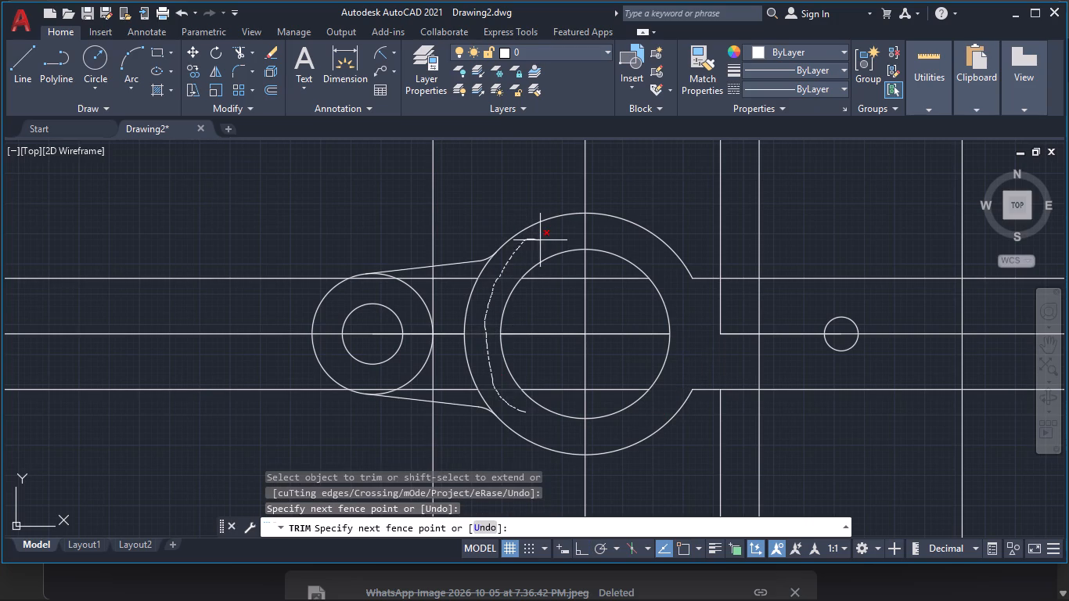
pyautogui.moveTo(540, 240); pyautogui.dragTo(555, 240)
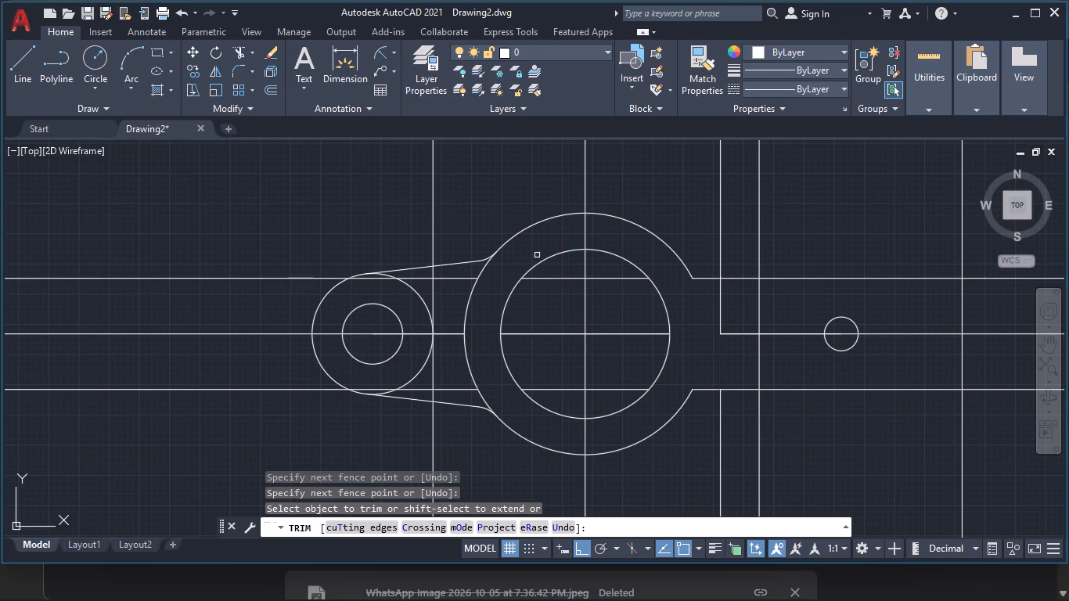
pyautogui.moveTo(565, 274); pyautogui.dragTo(557, 349)
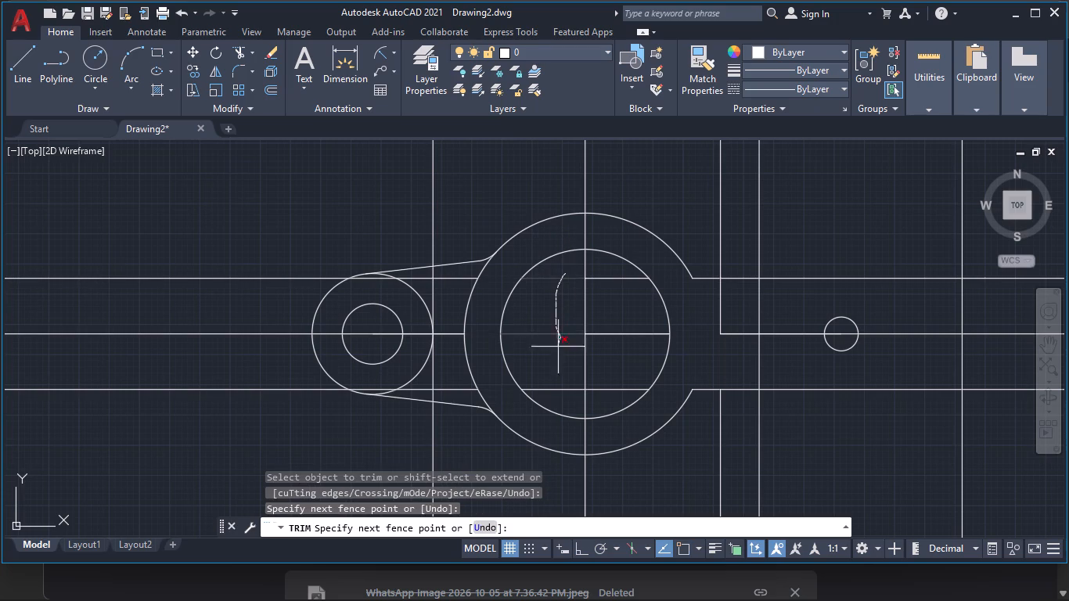
pyautogui.moveTo(557, 349); pyautogui.dragTo(567, 394)
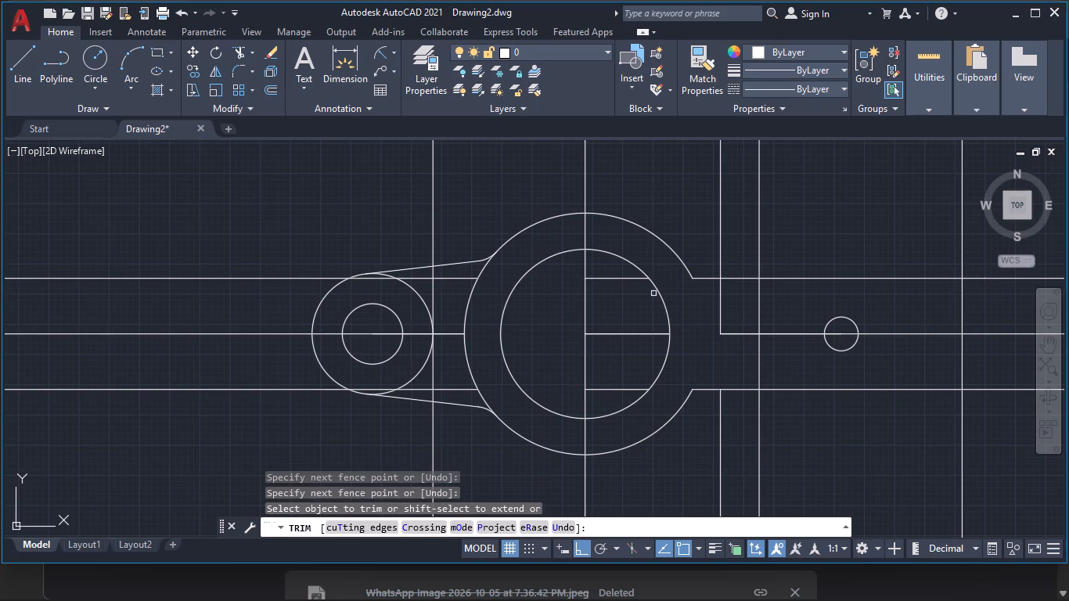
pyautogui.moveTo(602, 265); pyautogui.dragTo(618, 401)
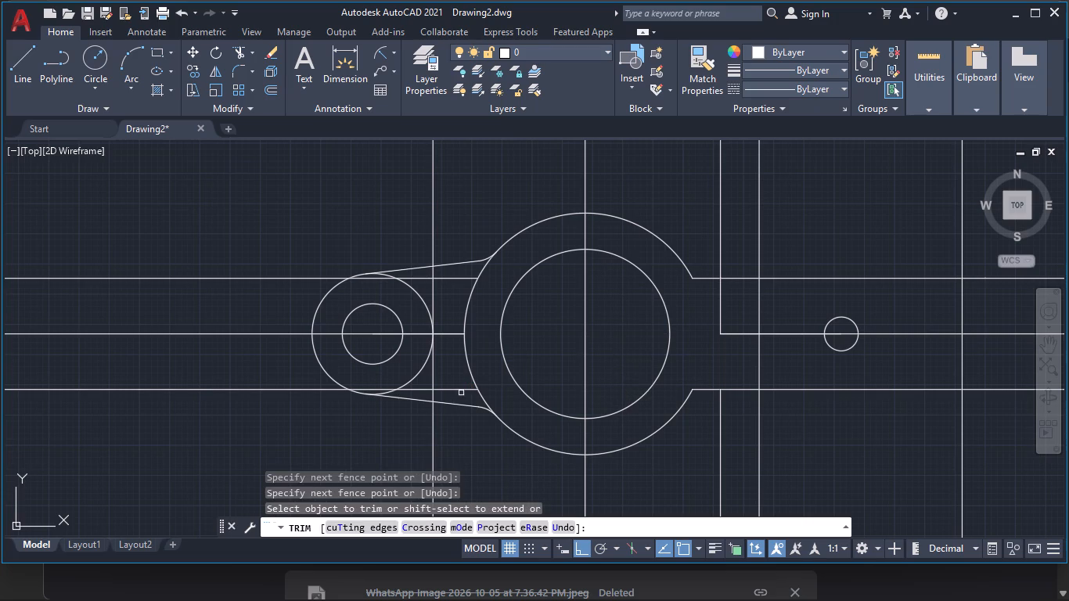
# Trim the small boss's outer circle inside the tangent arm, and the lower offset line from the boss to the nearby vertical line.
pyautogui.click(424, 298)
pyautogui.click(422, 365)
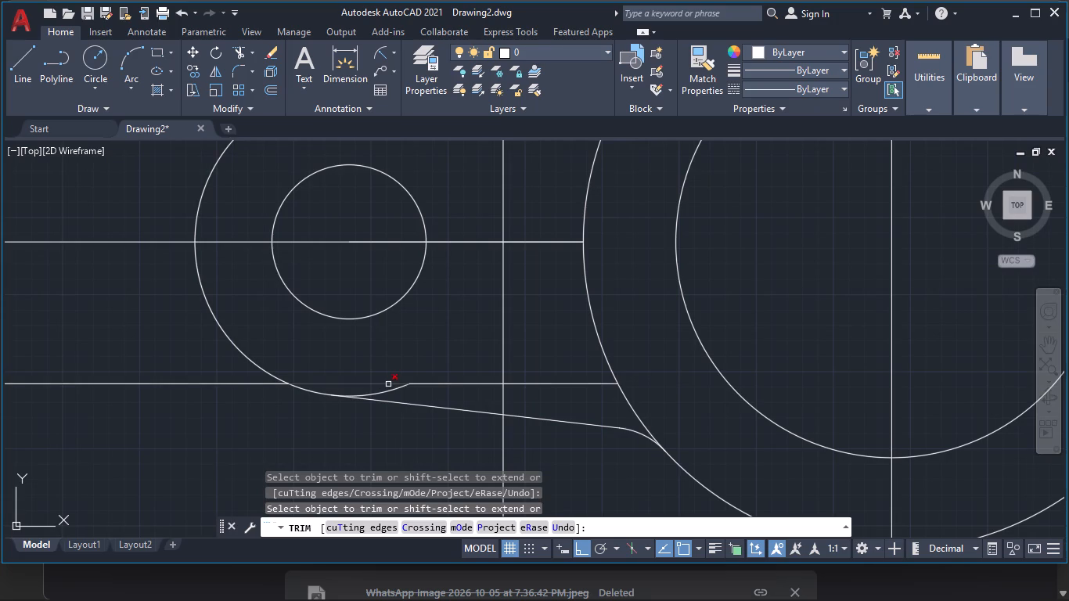
pyautogui.click(388, 384)
pyautogui.click(397, 389)
pyautogui.click(423, 386)
# Trim the horizontal centreline from the vertical line through the small boss, and the horizontal lines extending beyond the boss.
pyautogui.click(466, 240)
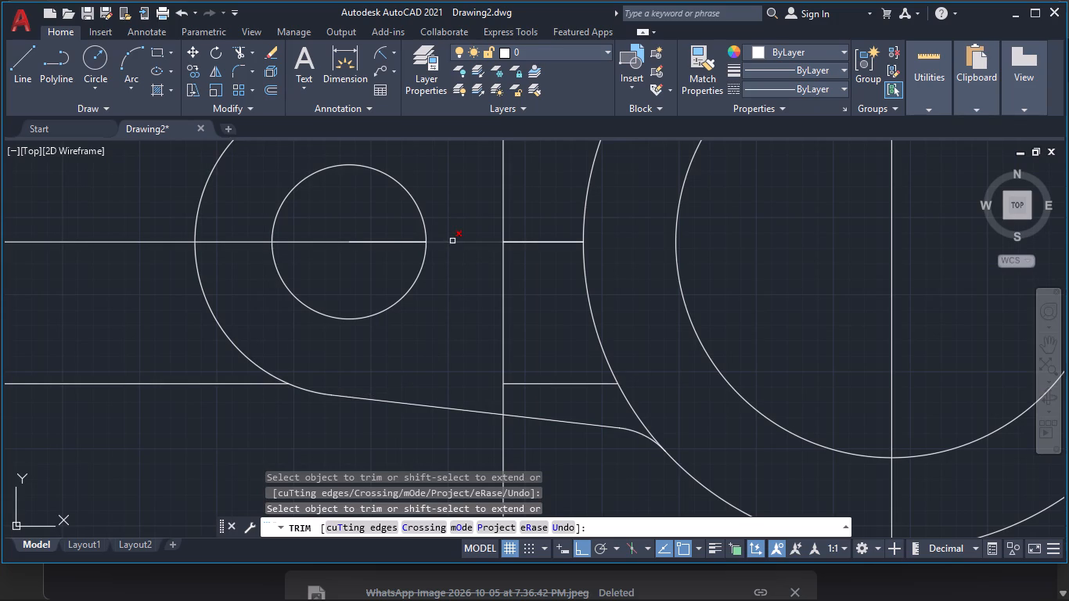
pyautogui.click(452, 241)
pyautogui.doubleClick(407, 243)
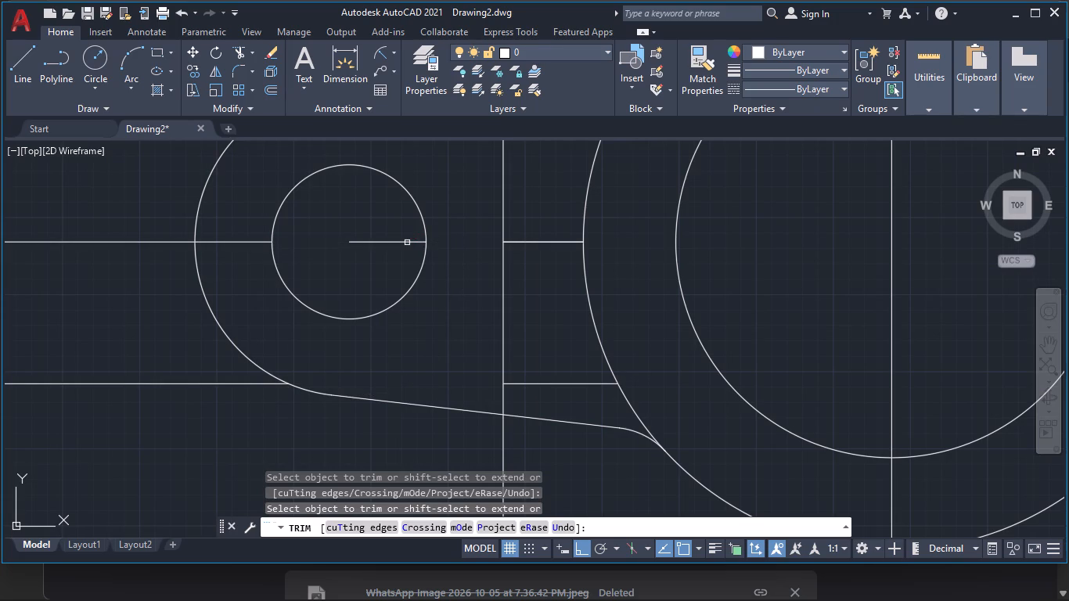
pyautogui.click(407, 243)
pyautogui.click(248, 240)
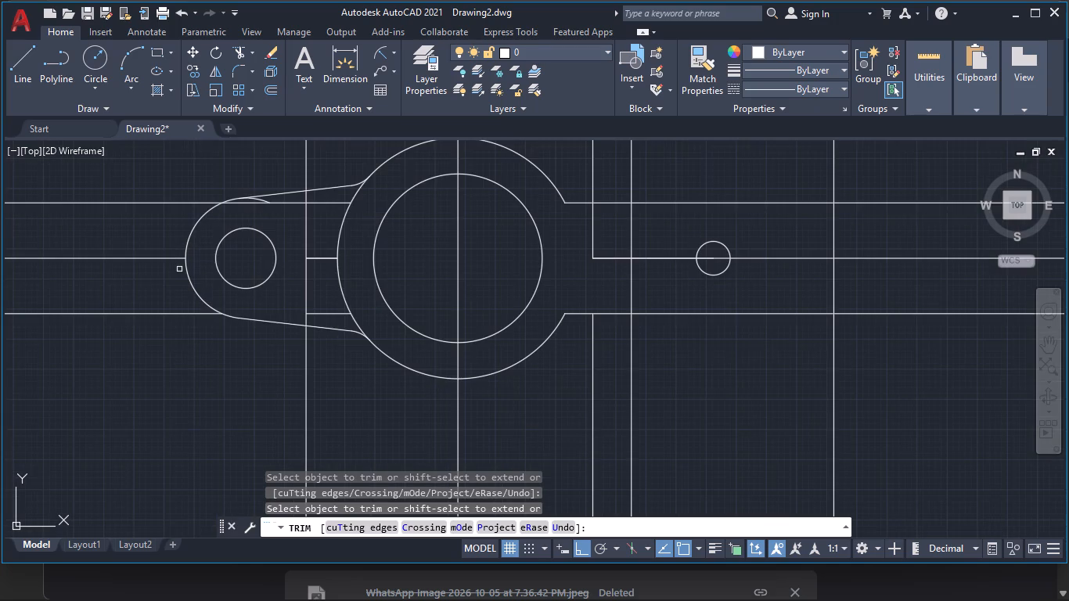
pyautogui.moveTo(192, 170); pyautogui.dragTo(192, 423)
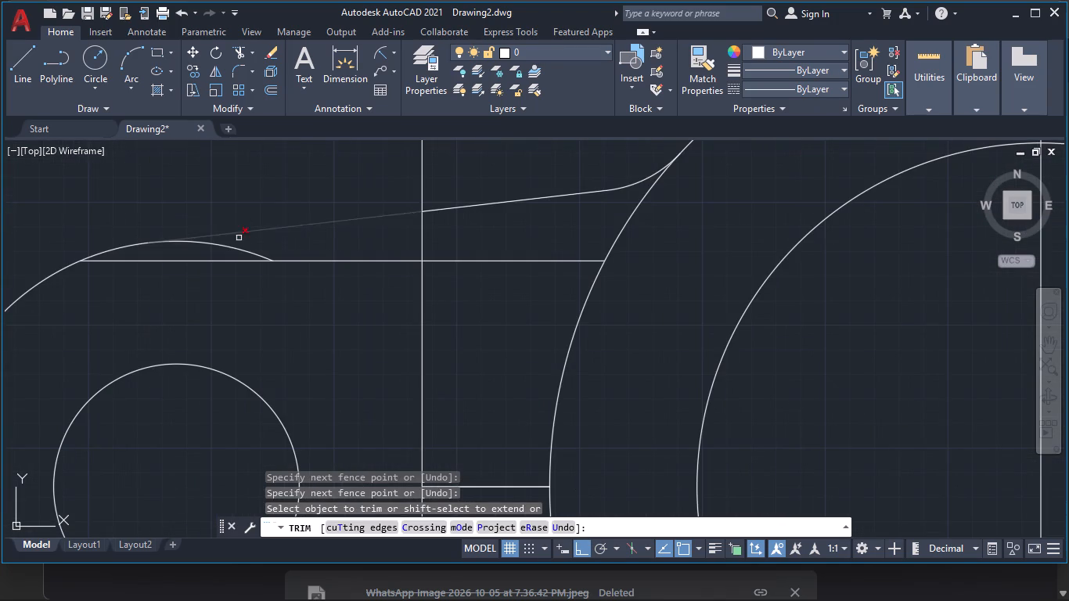
# Trim the boss's leftover arc under the upper tangent line and the upper offset line up to the vertical line.
pyautogui.click(235, 248)
pyautogui.click(217, 261)
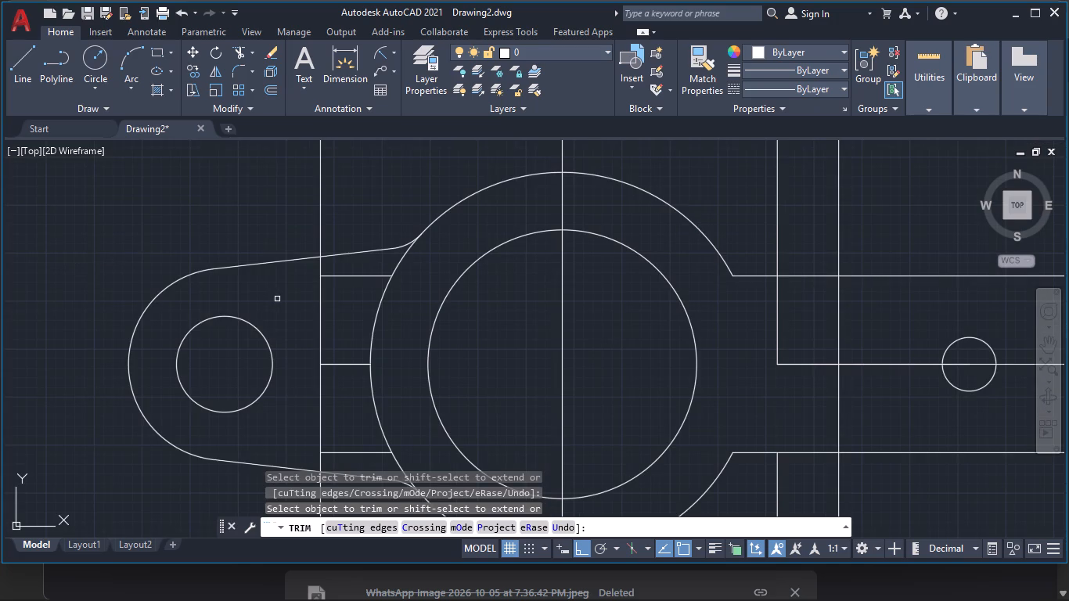
# Trim the overlapping centreline pieces between the small boss's vertical line and the radius-50 circle.
pyautogui.click(351, 365)
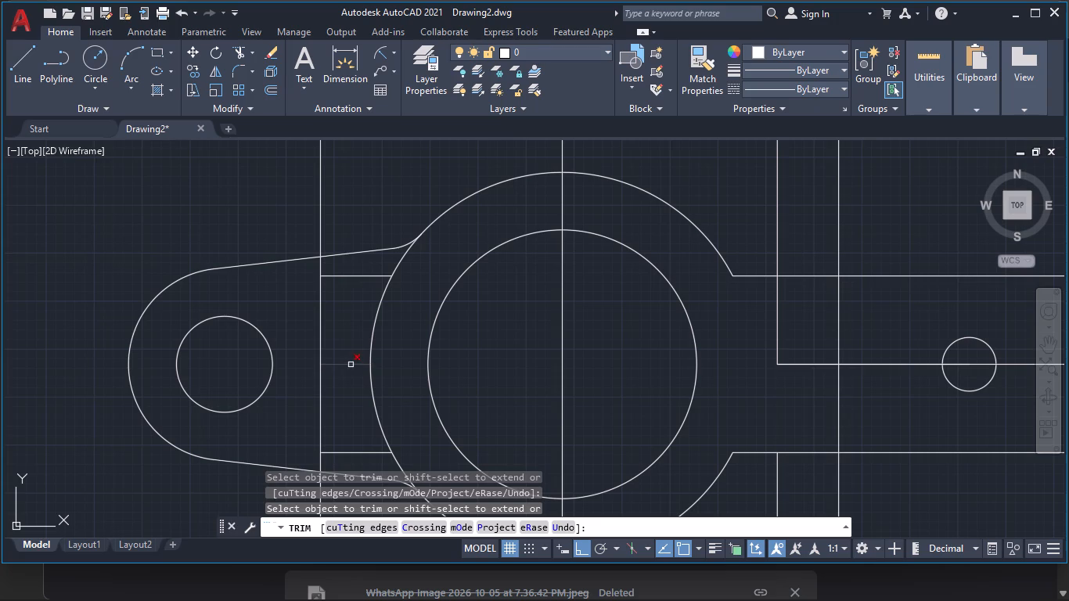
pyautogui.click(351, 364)
pyautogui.moveTo(351, 358); pyautogui.dragTo(355, 372)
pyautogui.click(355, 372)
pyautogui.click(355, 372)
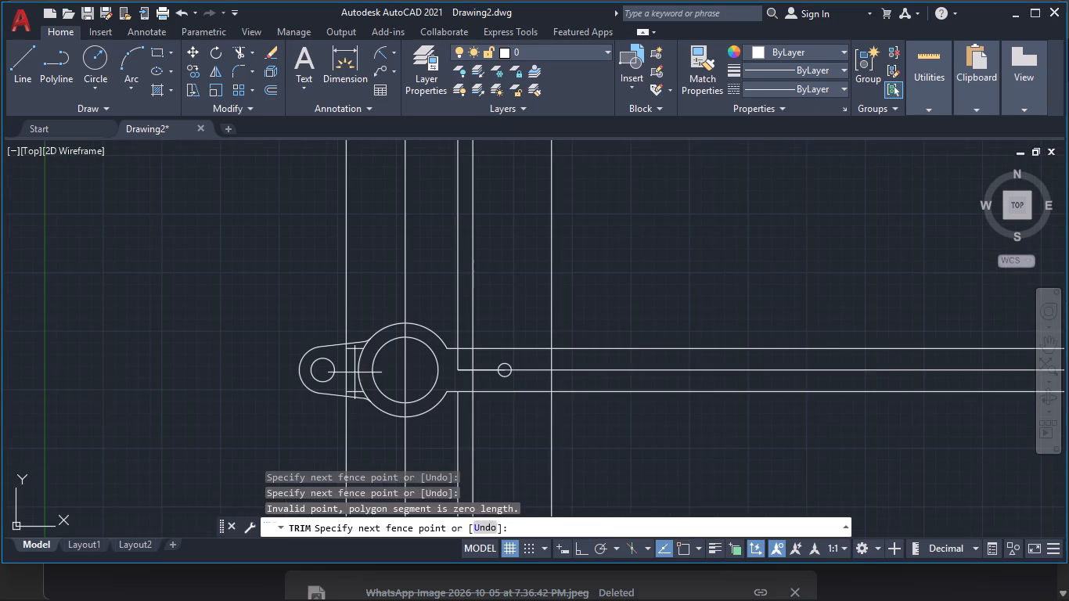
pyautogui.click(351, 374)
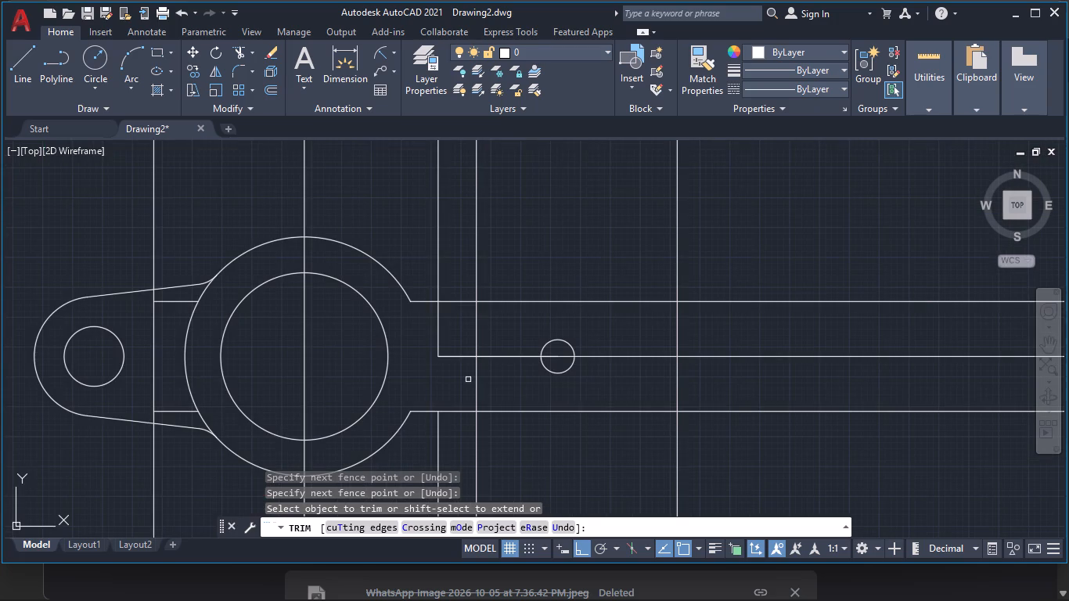
# Trim the second vertical offset line between centreline and lower offset line, and the centreline from the radius-7 circle to the arm's end line.
pyautogui.moveTo(468, 386); pyautogui.dragTo(482, 389)
pyautogui.click(482, 389)
pyautogui.click(560, 358)
pyautogui.click(597, 356)
# Trim the horizontal lines beyond the arm's end line and the vertical lines extending above the part outline.
pyautogui.click(748, 266)
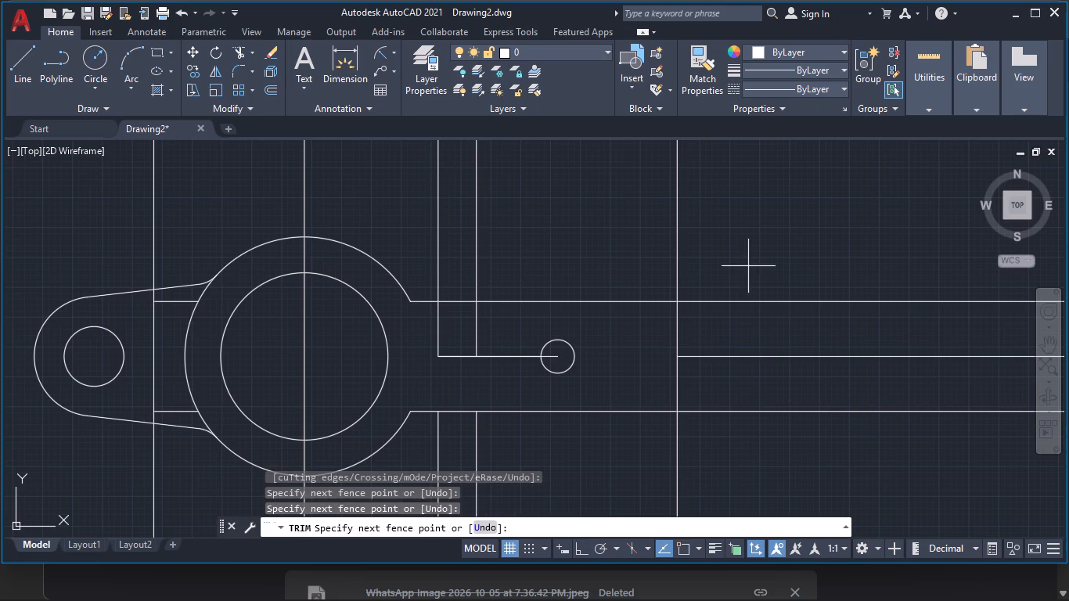
pyautogui.click(772, 511)
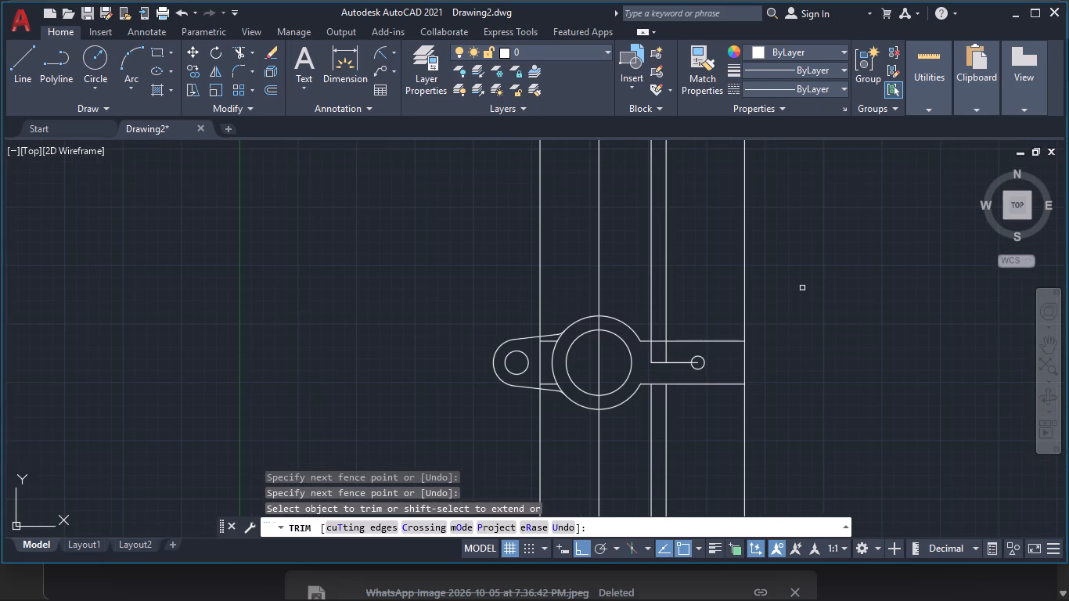
pyautogui.click(802, 283)
pyautogui.click(441, 281)
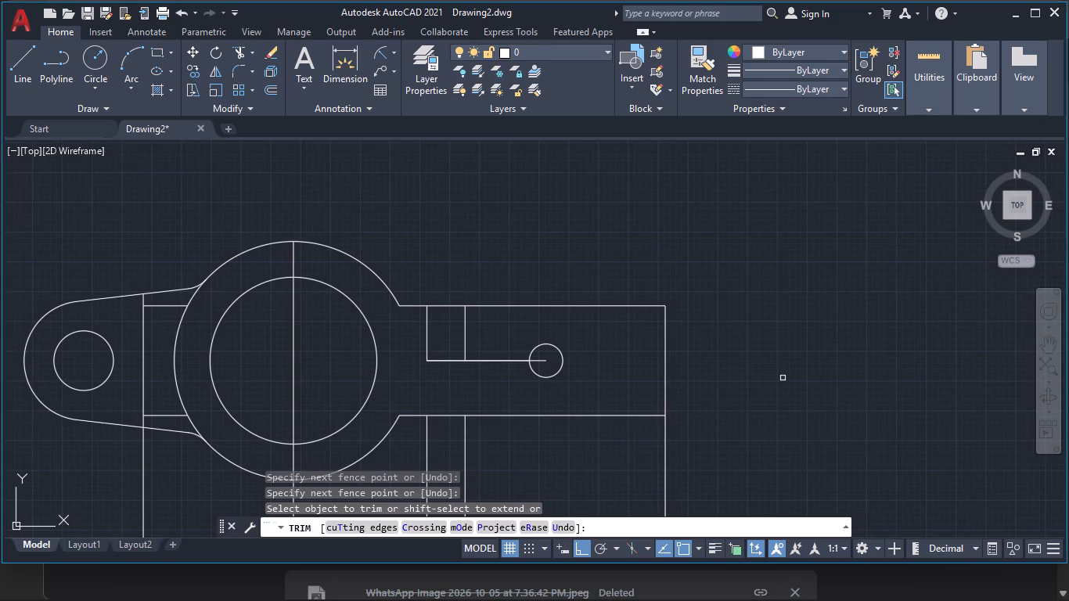
pyautogui.press('Escape')
# Fillet the lower horizontal line on the small-boss side with the radius-50 circle at radius 12.
pyautogui.press('f')
pyautogui.press('Return')
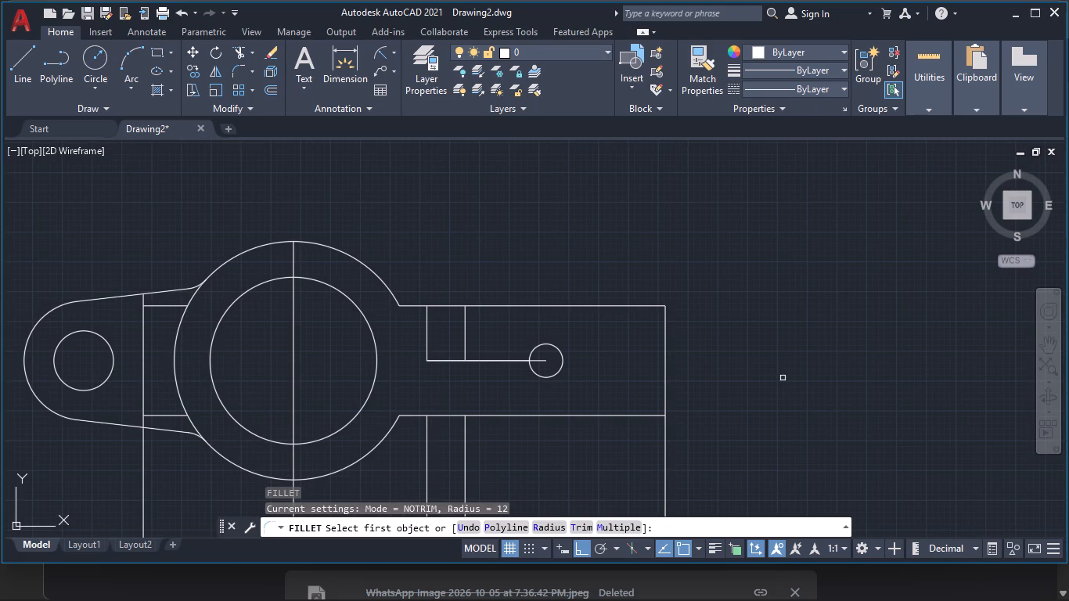
pyautogui.press('r')
pyautogui.press('Return')
pyautogui.write('12')
pyautogui.press('Return')
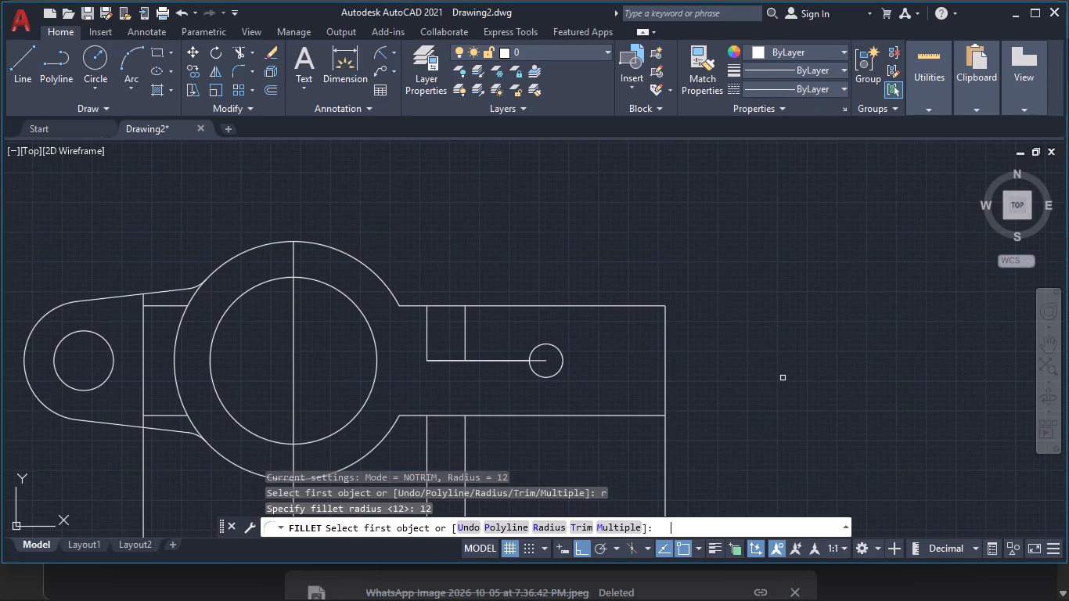
pyautogui.click(170, 416)
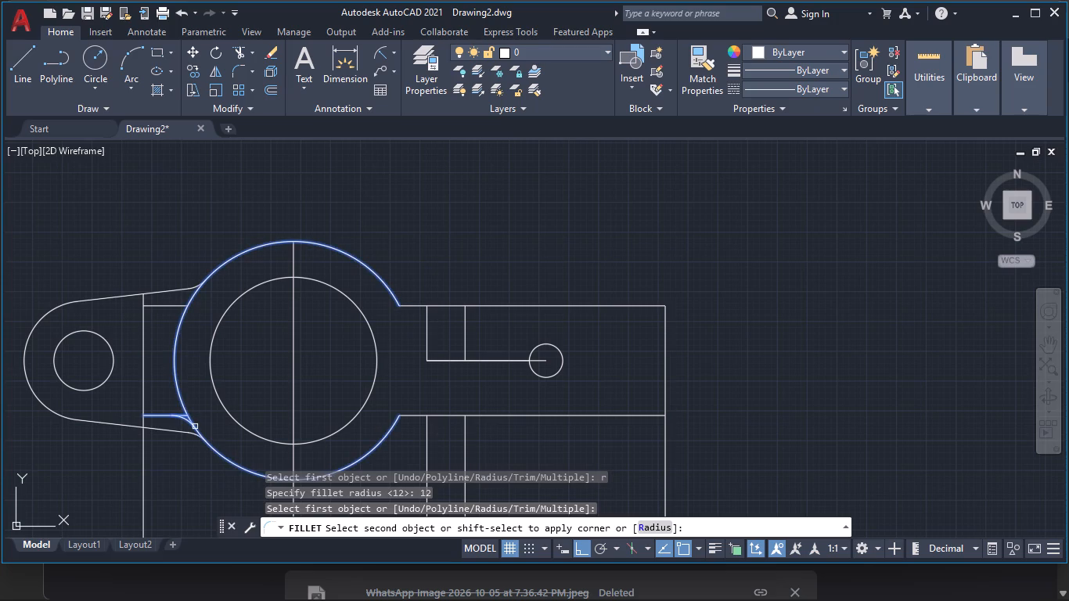
pyautogui.click(195, 426)
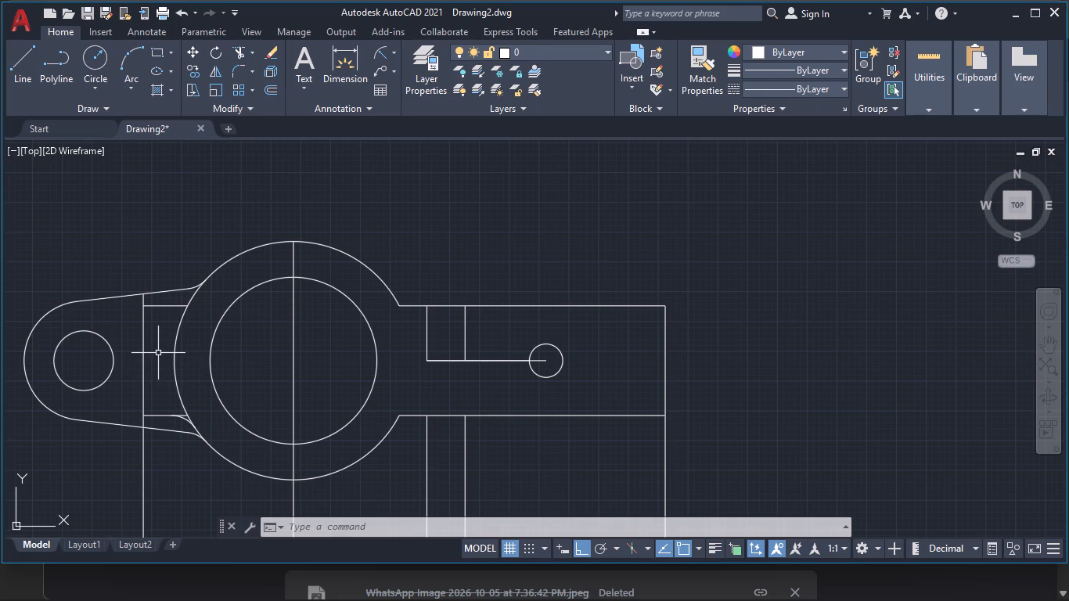
# Fillet the upper horizontal line on the small-boss side with the radius-50 circle at radius 12.
pyautogui.press('space')
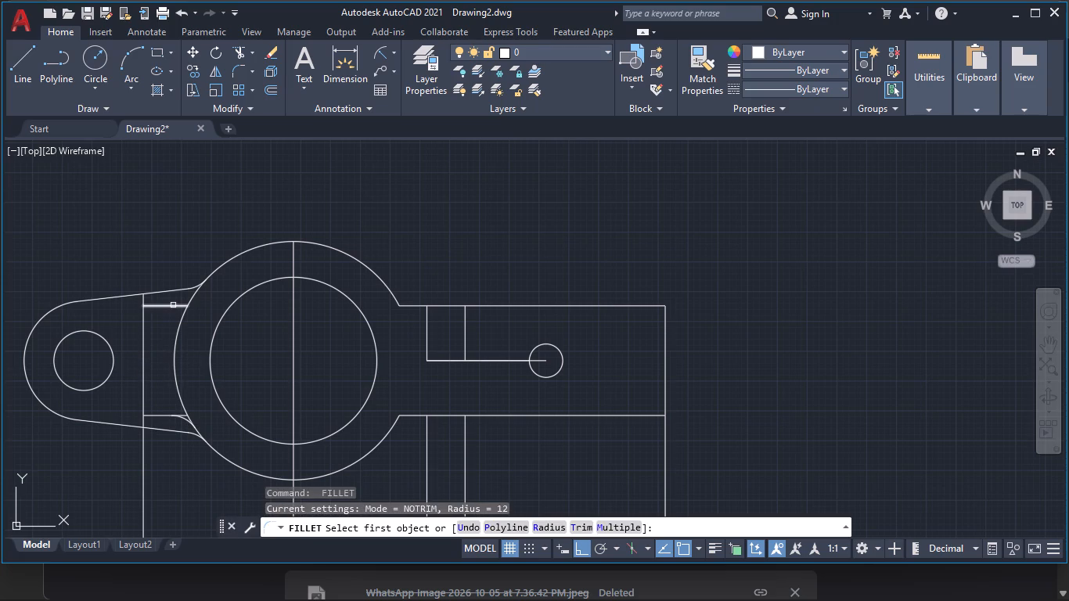
pyautogui.click(173, 305)
pyautogui.click(195, 297)
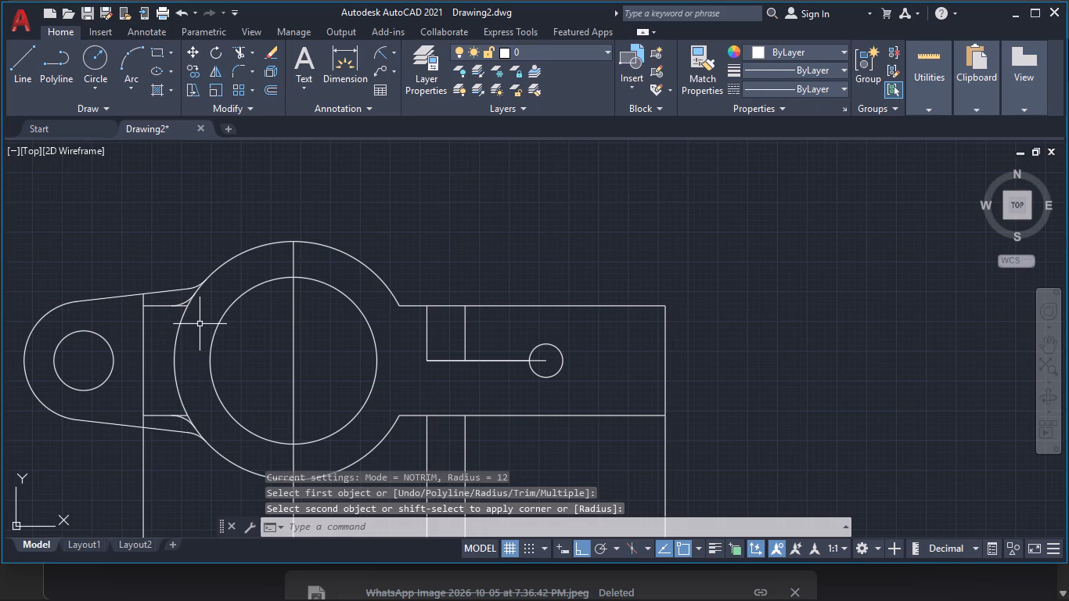
# Trim the horizontal line ends past the radius-12 fillets and the vertical line's excess above and below the horizontals on the small-boss side.
pyautogui.write('tr')
pyautogui.press('Return')
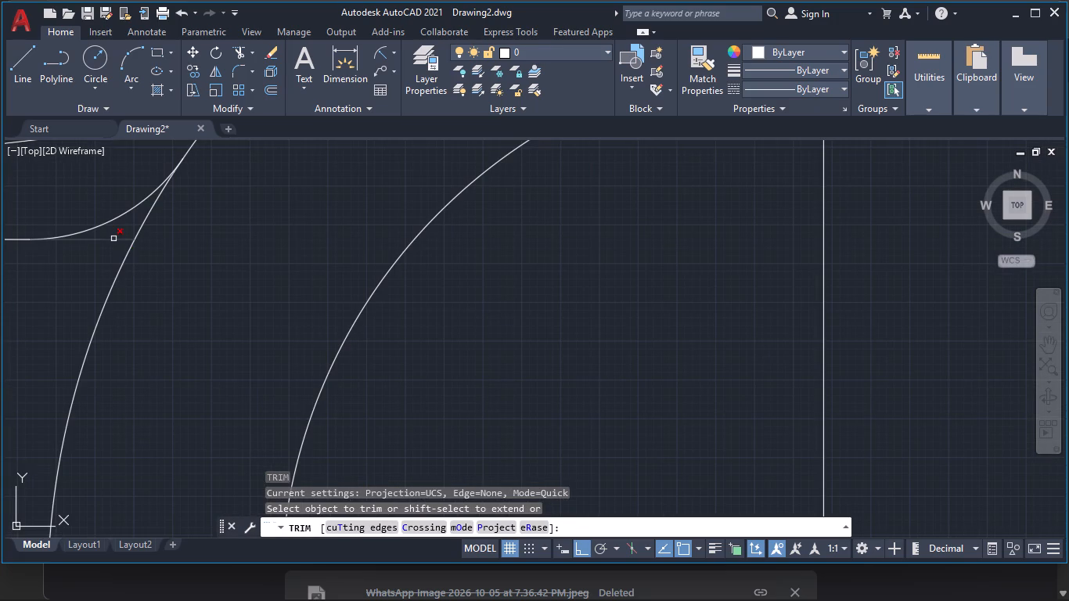
pyautogui.click(113, 239)
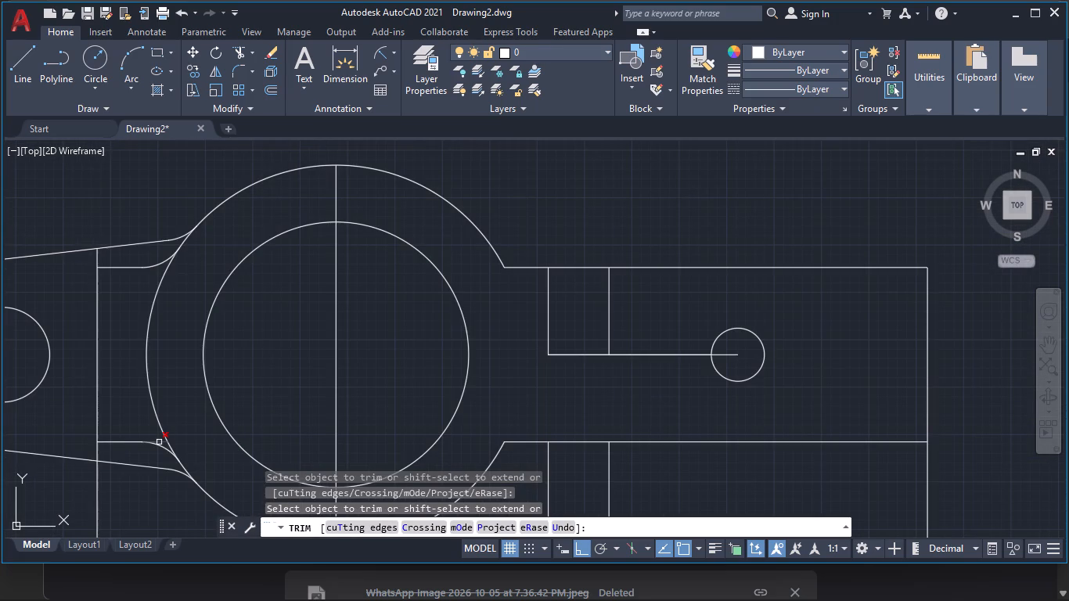
pyautogui.click(160, 442)
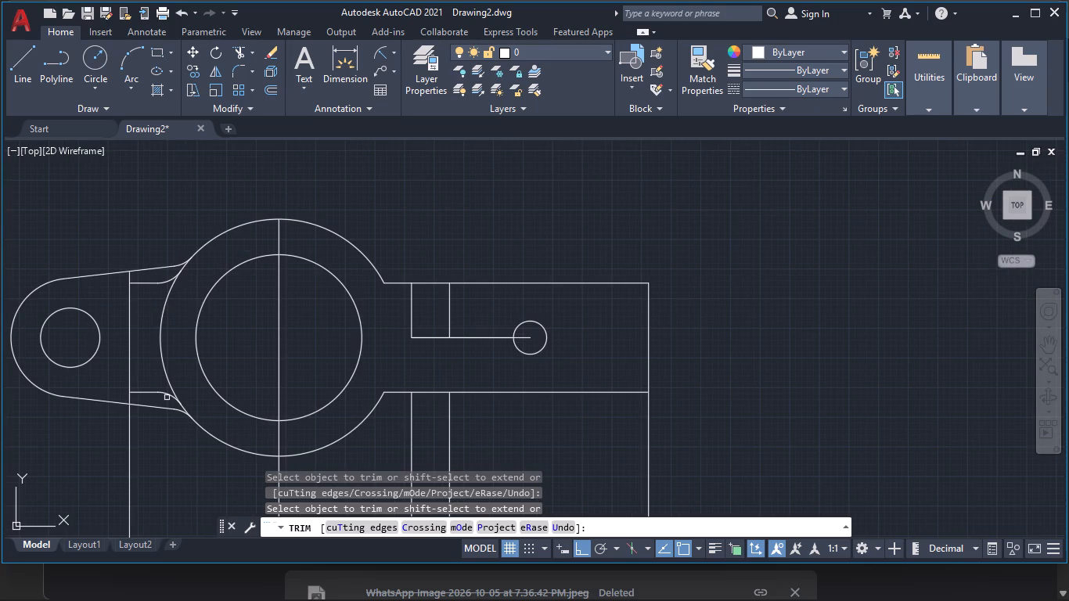
pyautogui.click(131, 400)
pyautogui.click(129, 279)
# Trim the vertical centreline away wherever it crosses the inside of the two large concentric circles.
pyautogui.click(276, 233)
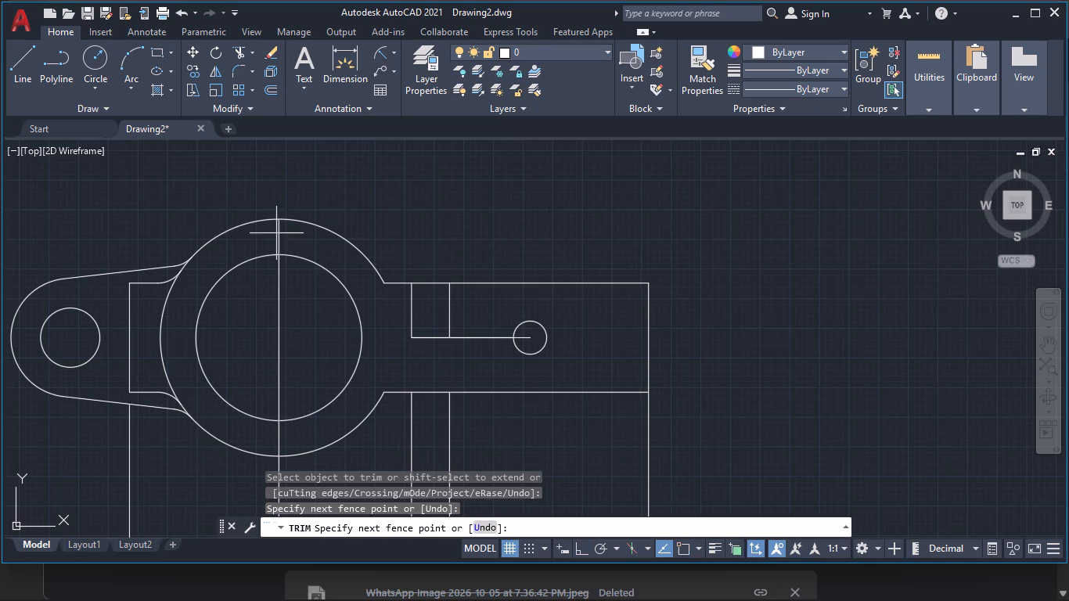
pyautogui.click(290, 234)
pyautogui.click(271, 302)
pyautogui.click(292, 317)
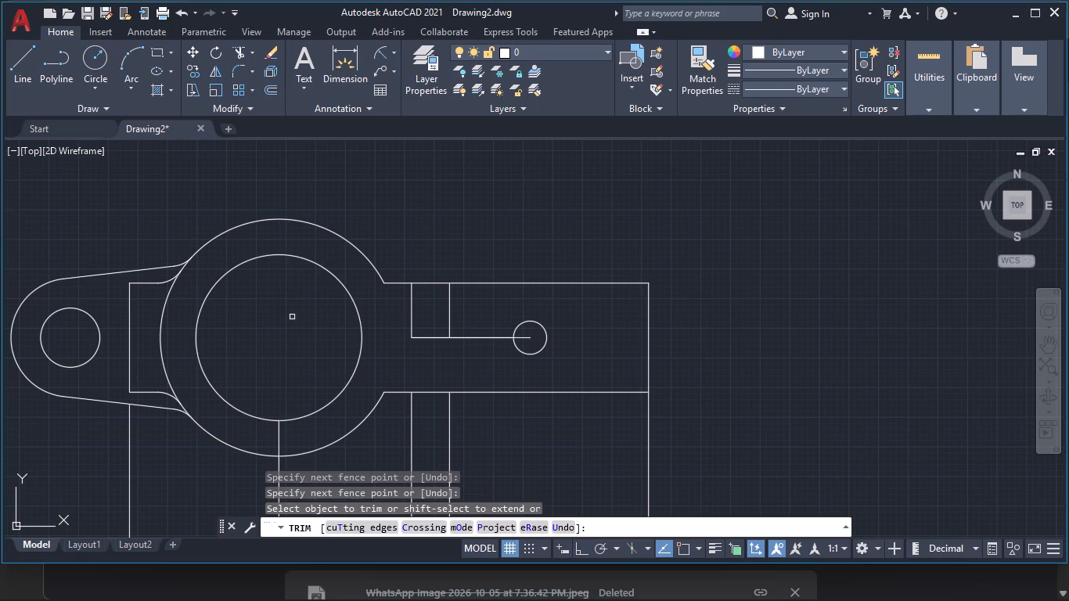
pyautogui.click(254, 434)
pyautogui.click(287, 440)
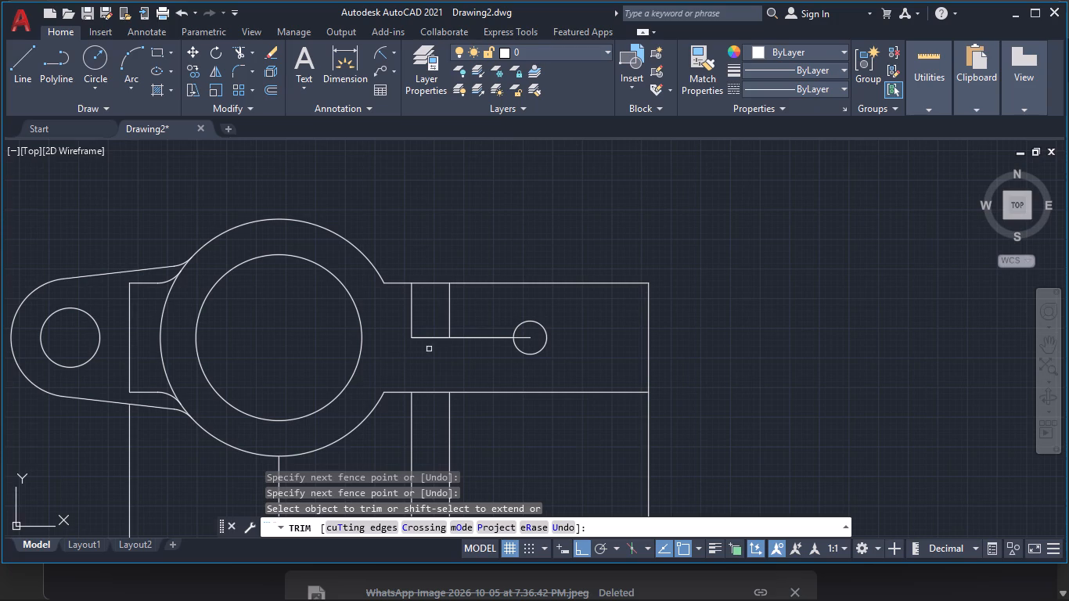
pyautogui.press('Escape')
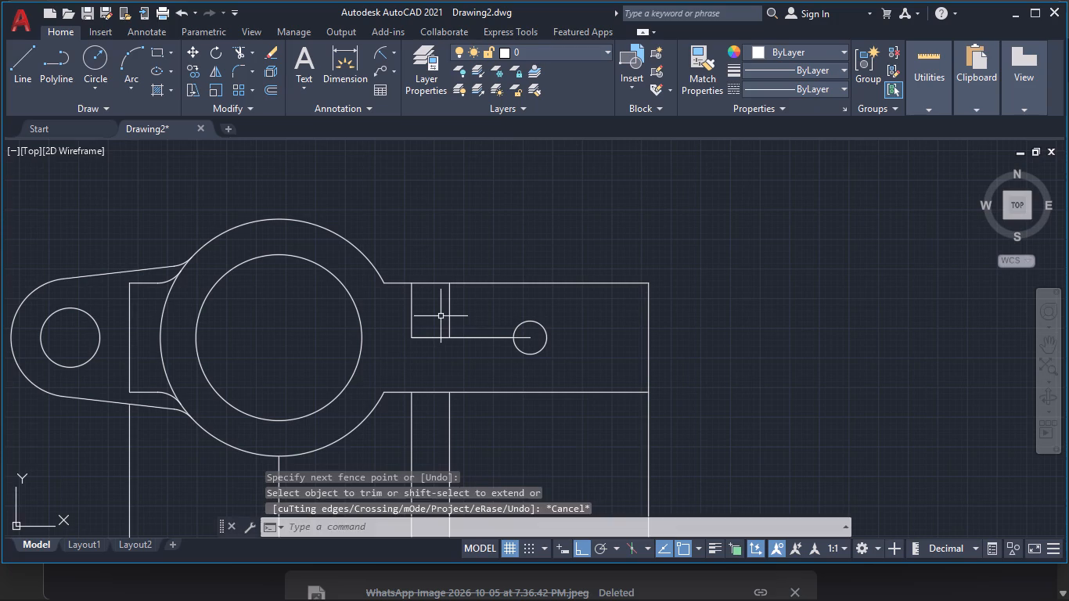
# Draw two lines forming a V from the first vertical's upper arm-edge end to the second vertical's centreline point, then to the lower edge.
pyautogui.press('l')
pyautogui.press('Return')
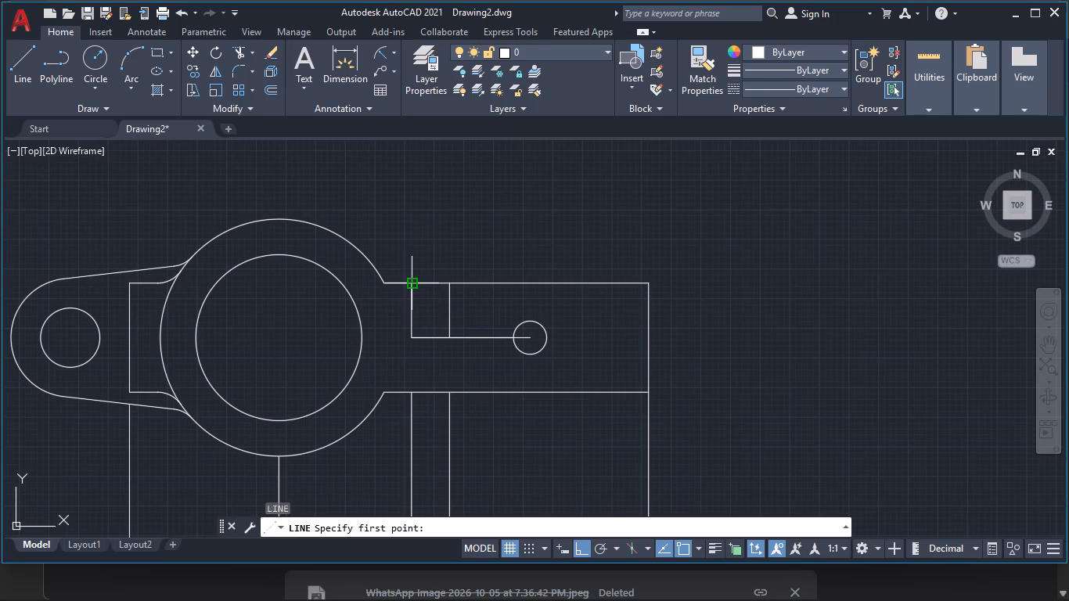
pyautogui.click(413, 284)
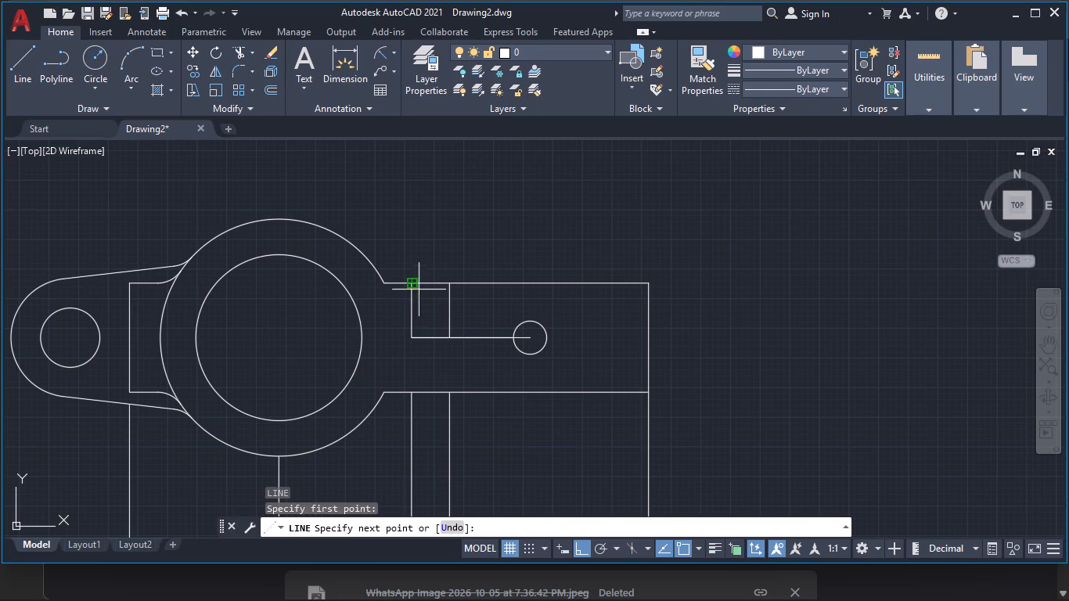
pyautogui.click(449, 335)
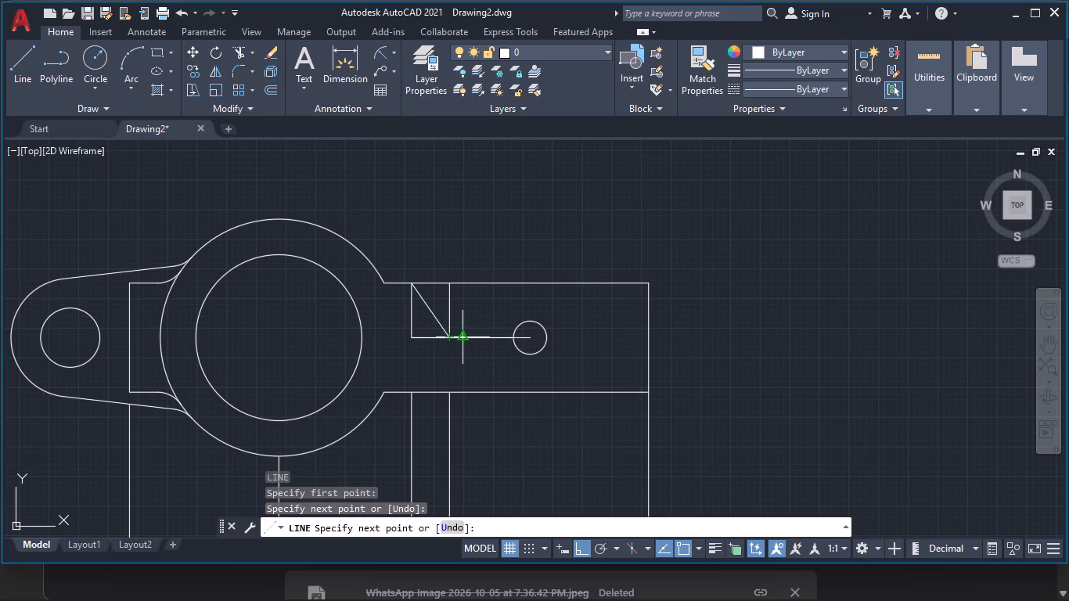
pyautogui.click(414, 390)
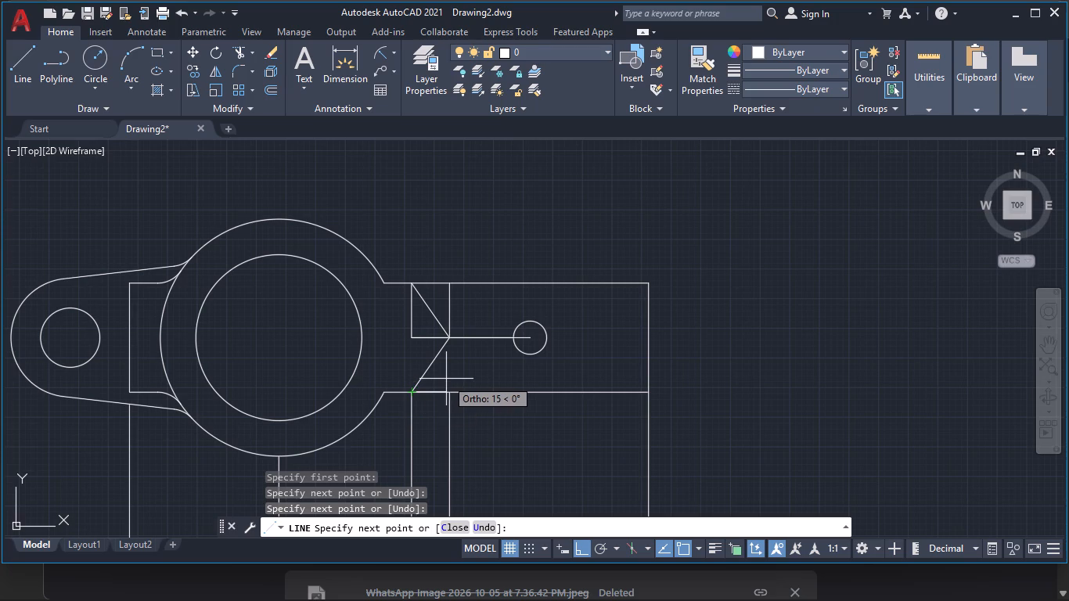
pyautogui.press('Escape')
# Trim the leftover vertical and centreline segments around the V and inside the radius-7 circle.
pyautogui.write('tr')
pyautogui.press('Return')
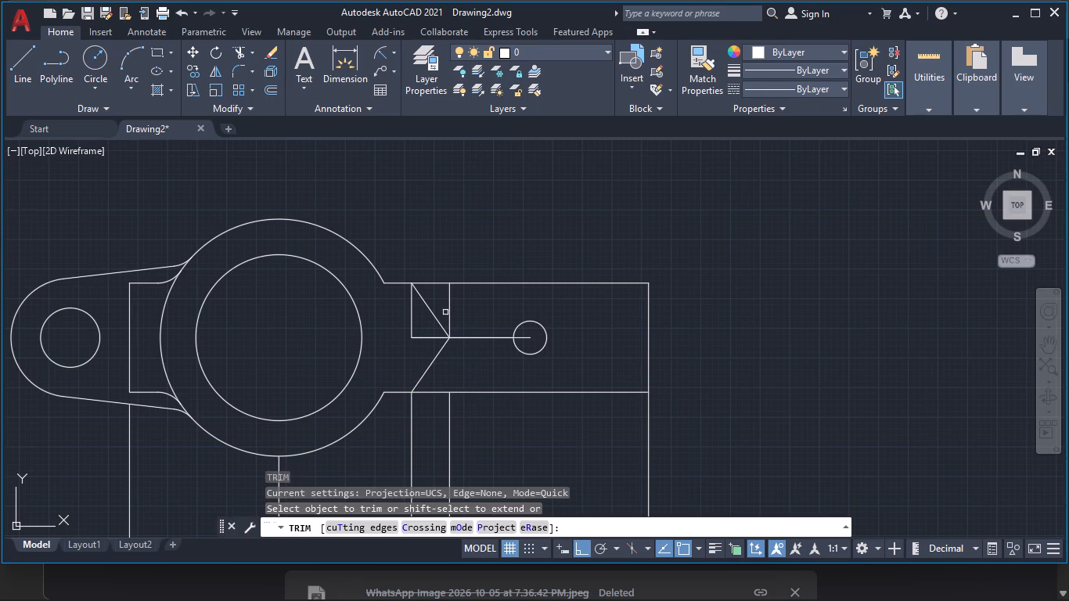
pyautogui.click(445, 312)
pyautogui.click(480, 344)
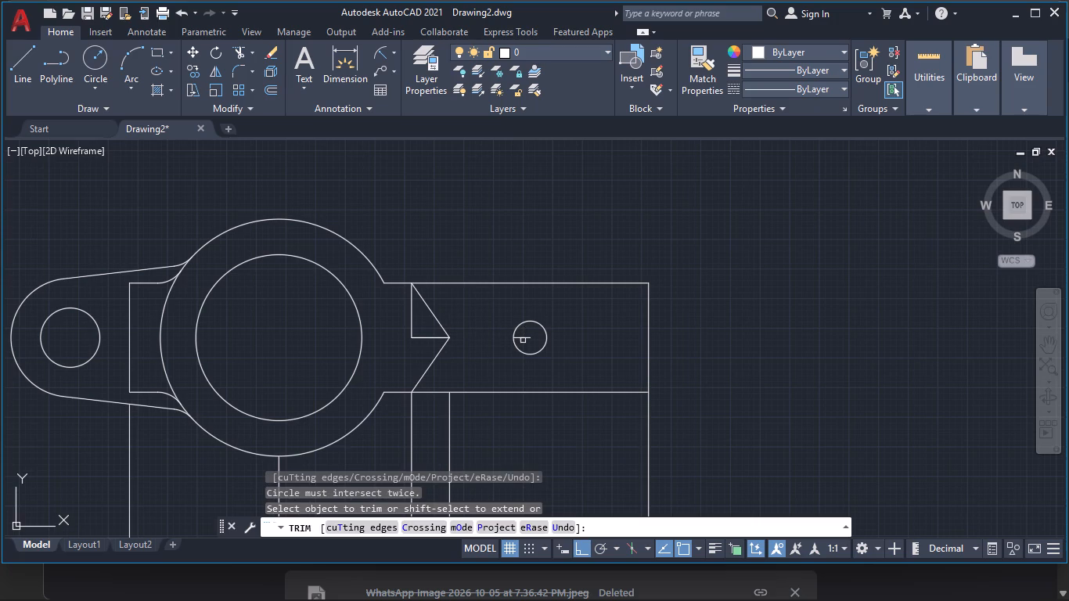
pyautogui.click(524, 337)
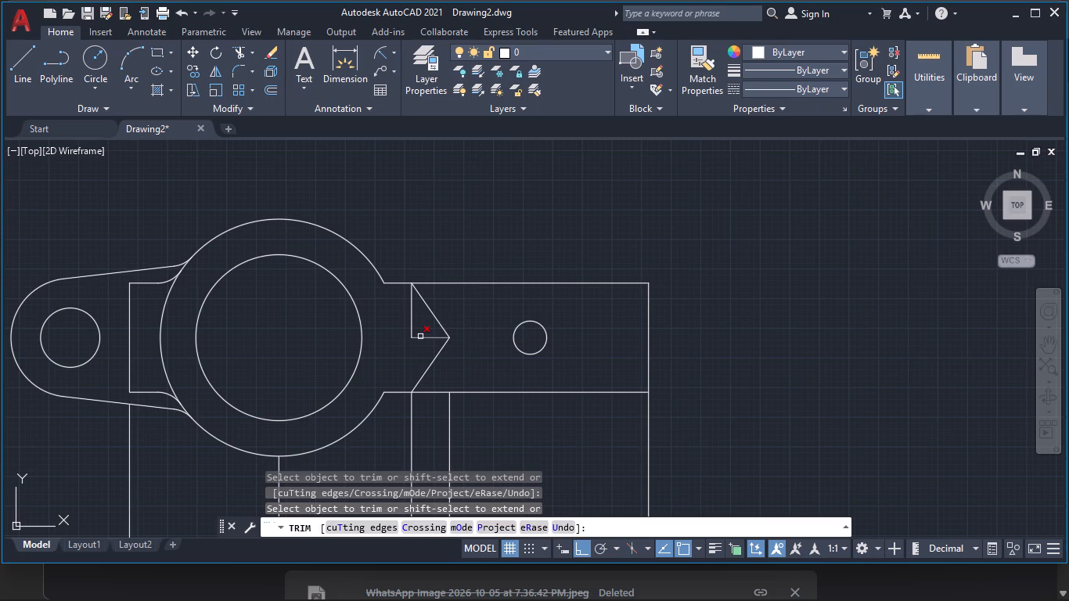
pyautogui.click(420, 336)
pyautogui.click(404, 308)
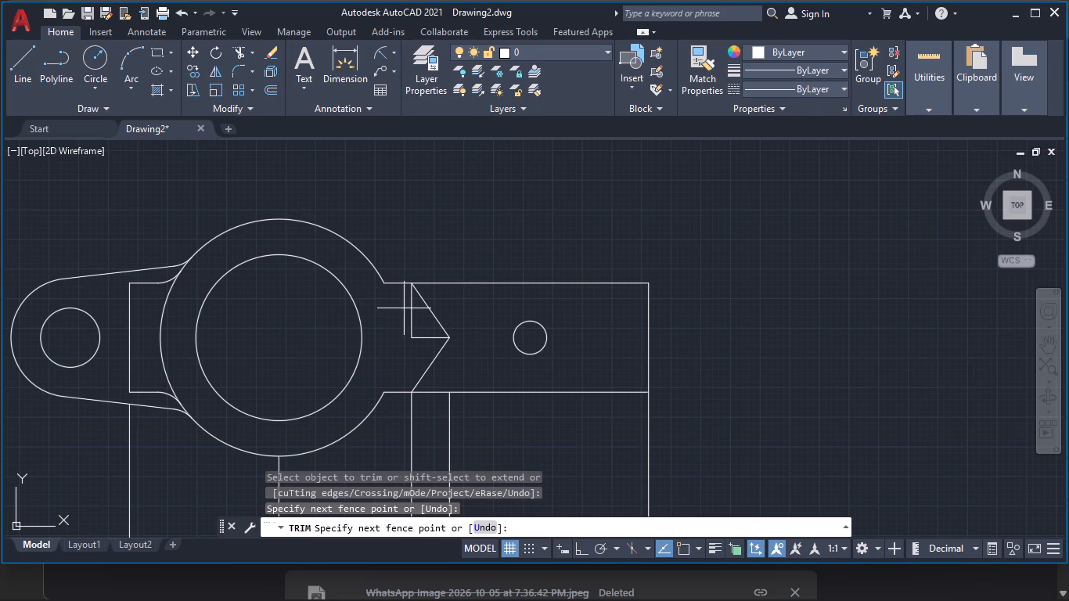
pyautogui.click(427, 344)
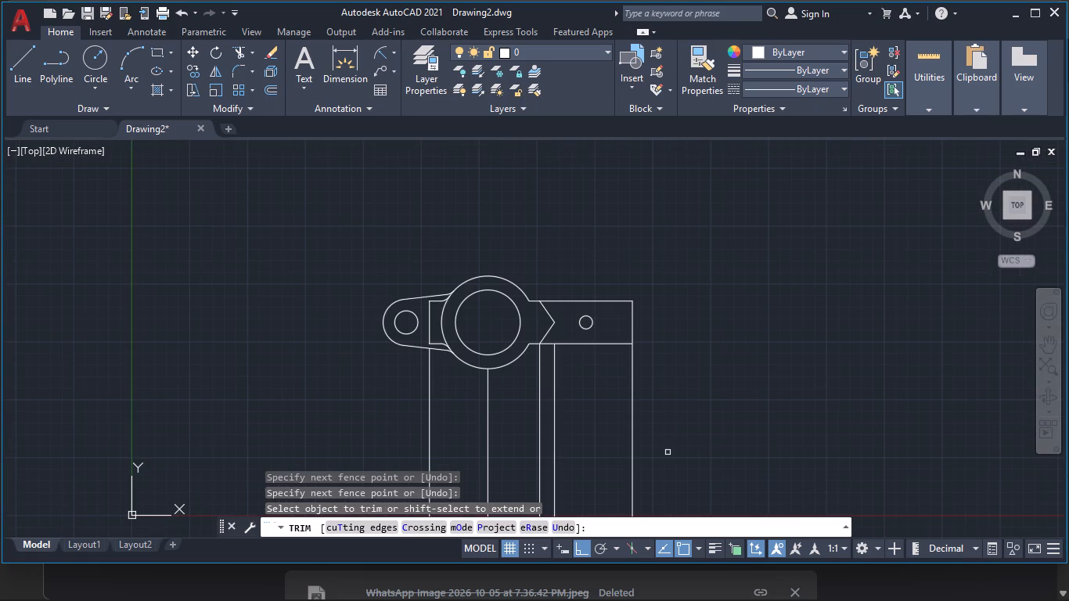
pyautogui.press('Escape')
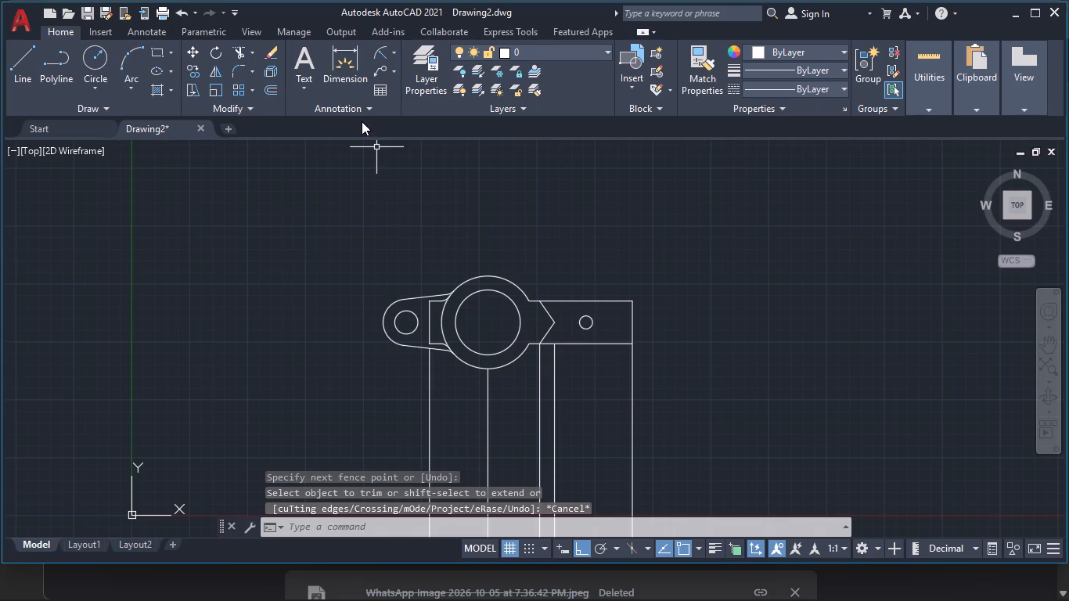
# Dimension the vertical distance between the upper and lower outer fillets, placing it beyond the small boss.
pyautogui.click(338, 51)
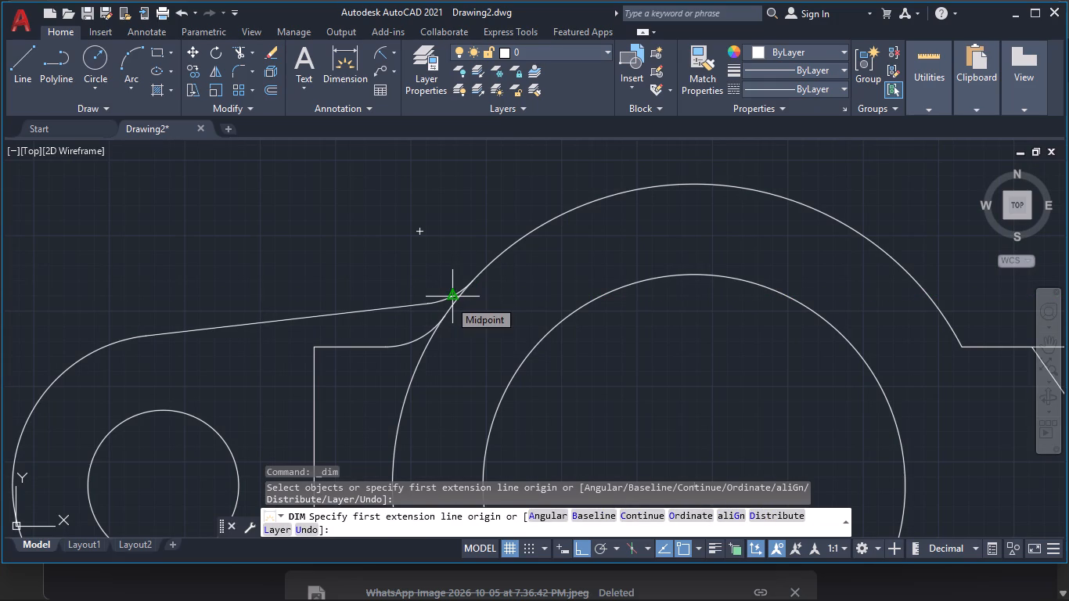
pyautogui.click(449, 300)
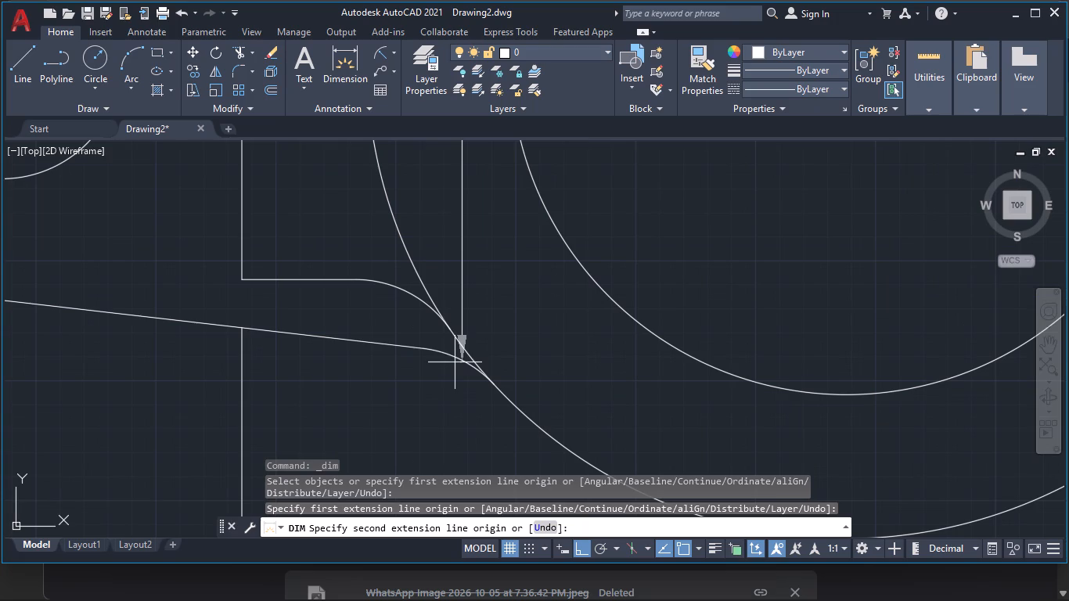
pyautogui.click(460, 355)
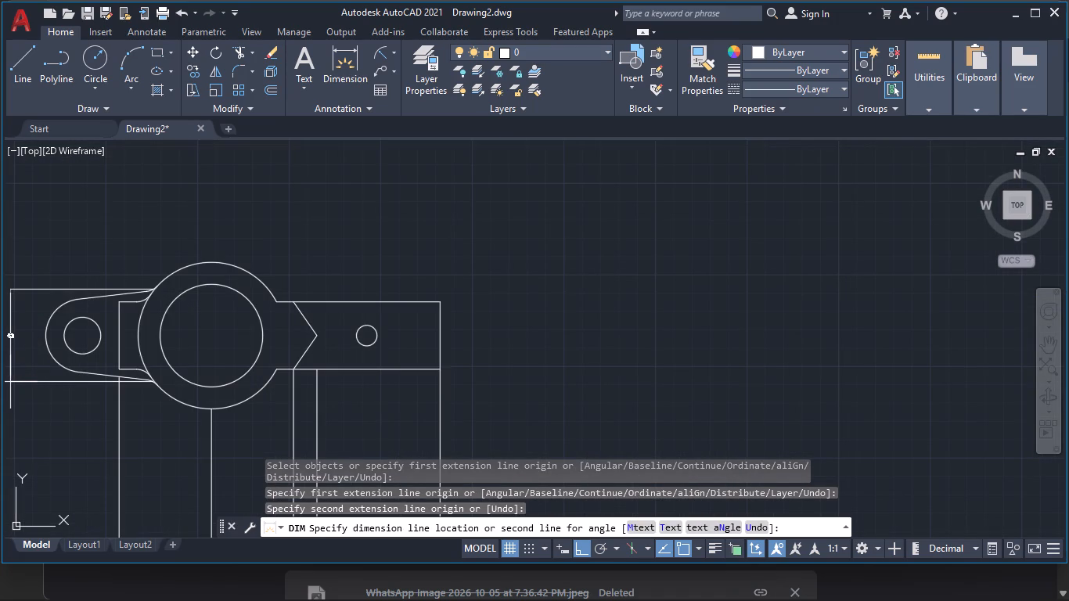
pyautogui.click(10, 382)
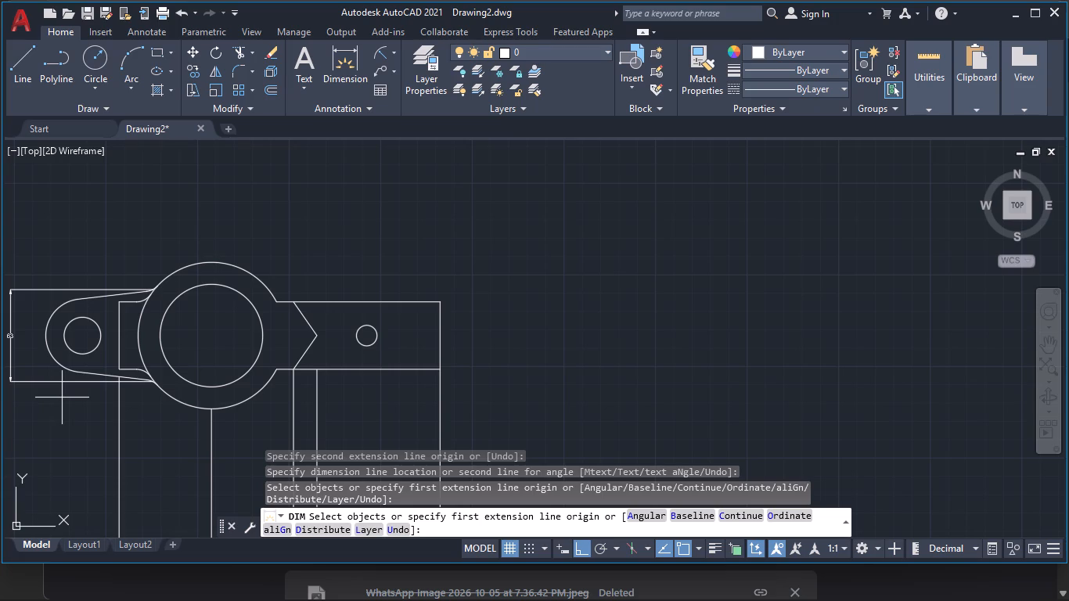
# Dimension the horizontal distance between the small boss centre and the large circles' centre, placing it below the part.
pyautogui.click(81, 338)
pyautogui.click(214, 336)
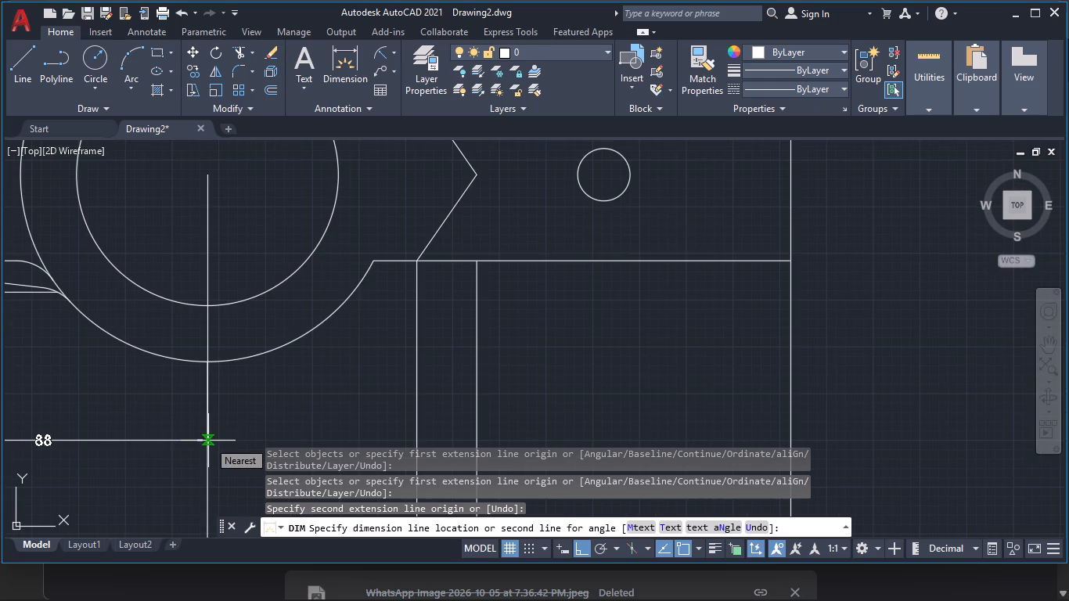
pyautogui.click(208, 448)
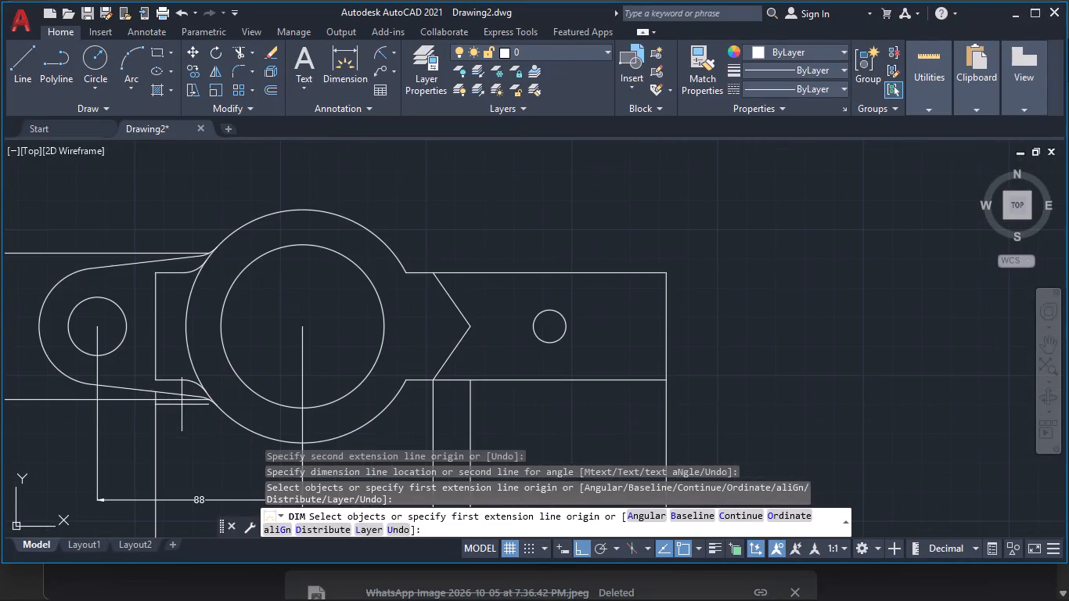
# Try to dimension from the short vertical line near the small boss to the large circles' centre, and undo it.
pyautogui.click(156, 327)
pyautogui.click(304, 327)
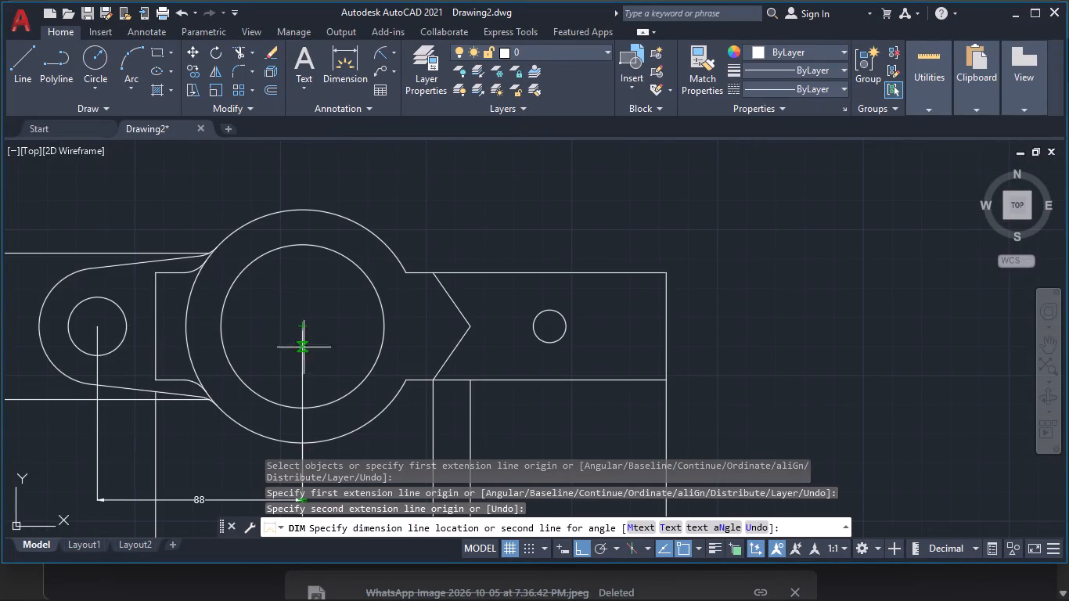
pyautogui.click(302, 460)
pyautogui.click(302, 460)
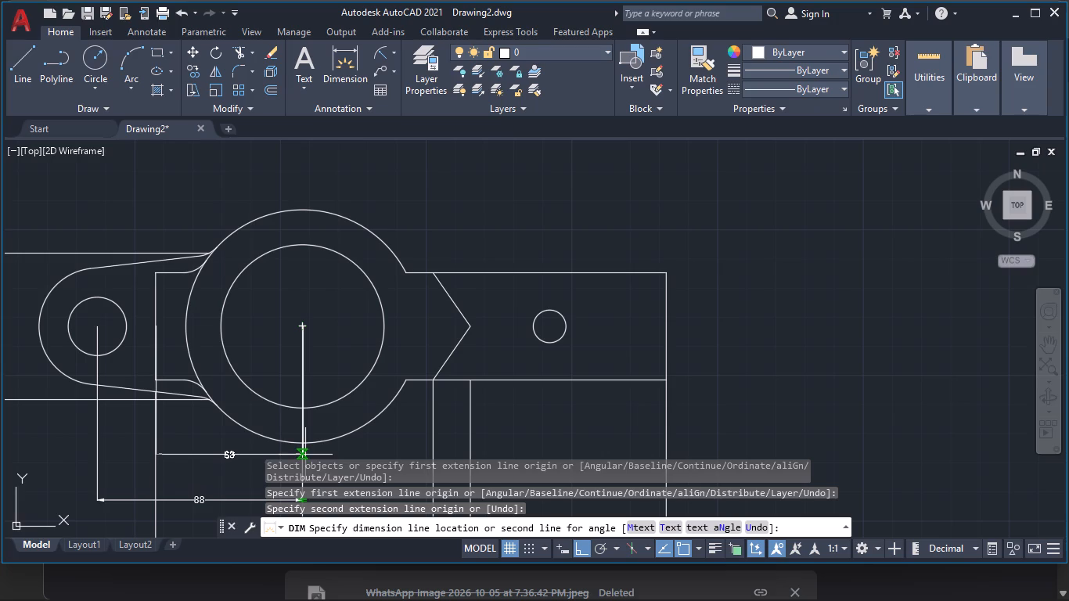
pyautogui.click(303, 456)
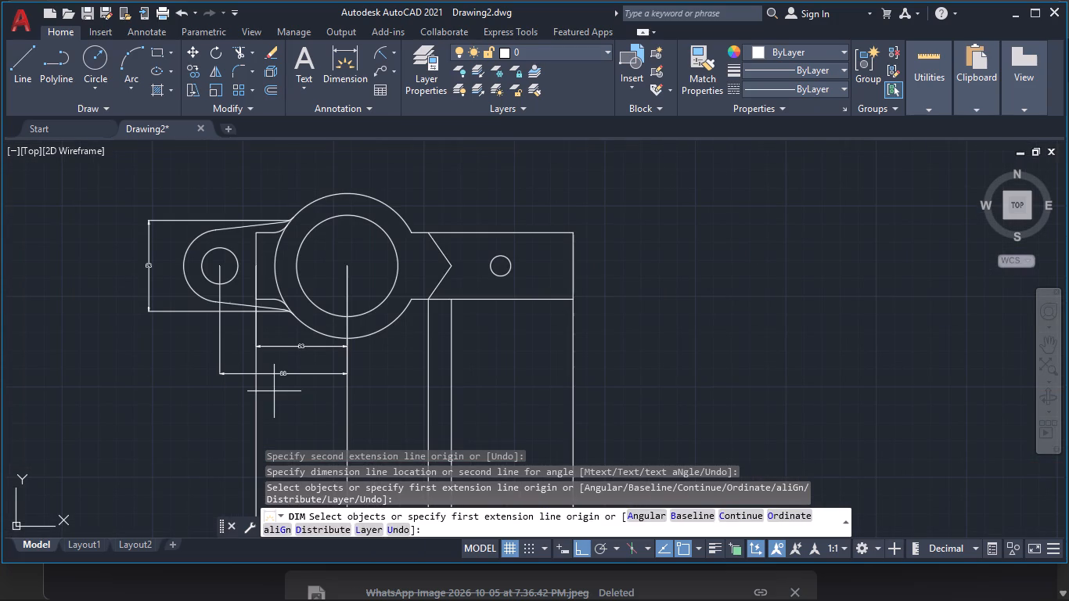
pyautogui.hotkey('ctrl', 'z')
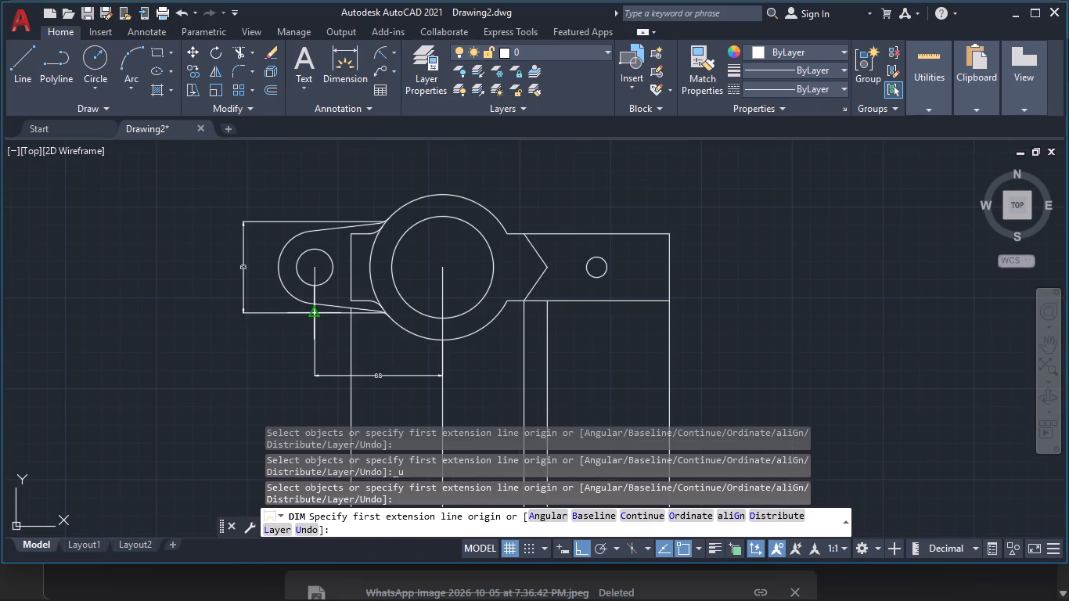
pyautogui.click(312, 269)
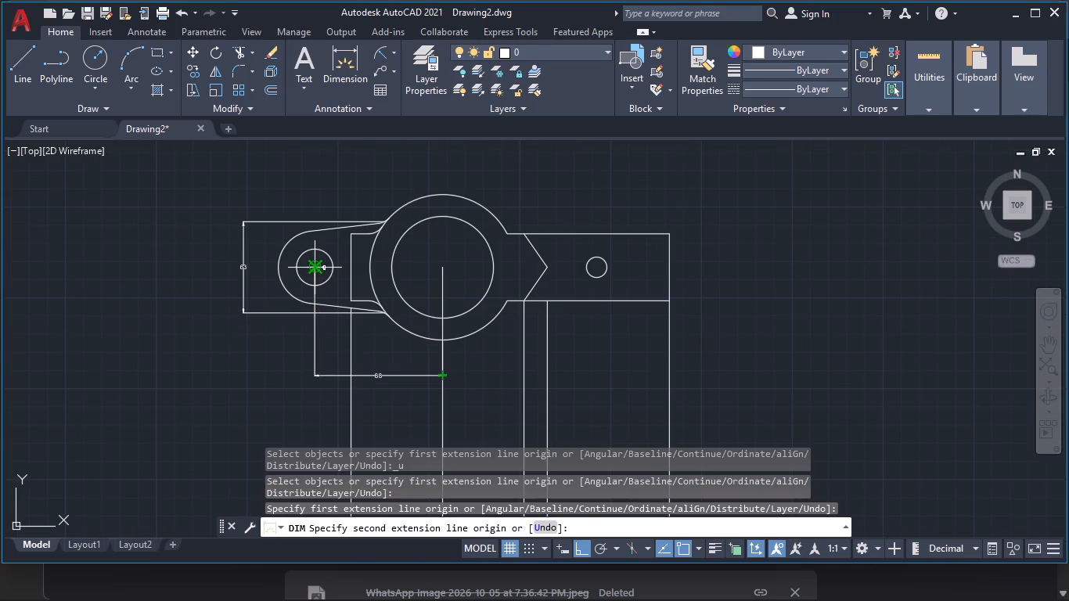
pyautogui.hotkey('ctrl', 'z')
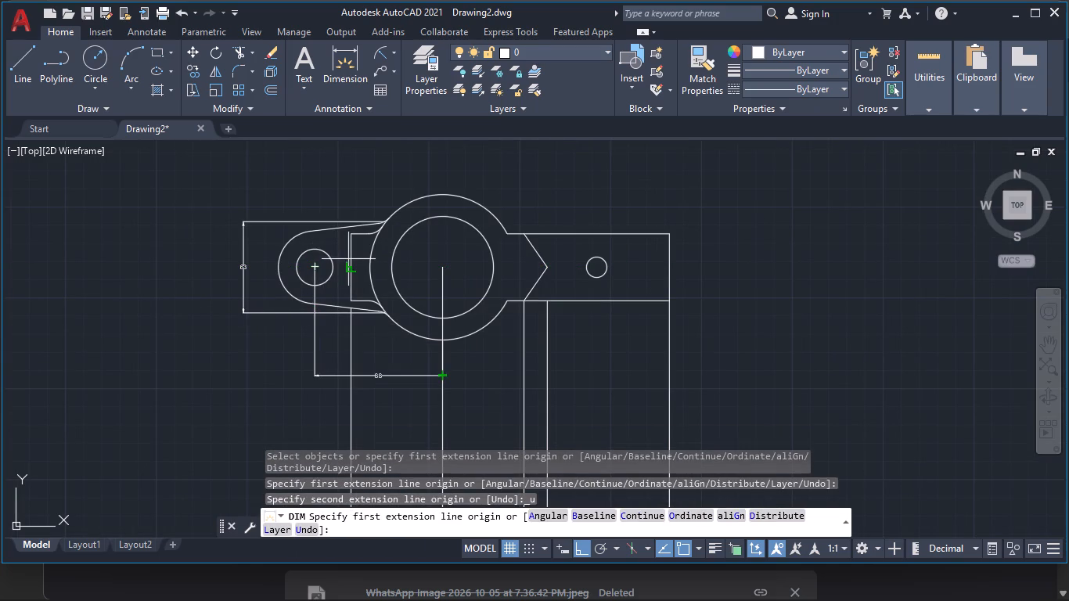
# Dimension from the short vertical line near the small boss to the large circles' centre, just above the centre-to-centre dimension.
pyautogui.click(349, 265)
pyautogui.click(447, 267)
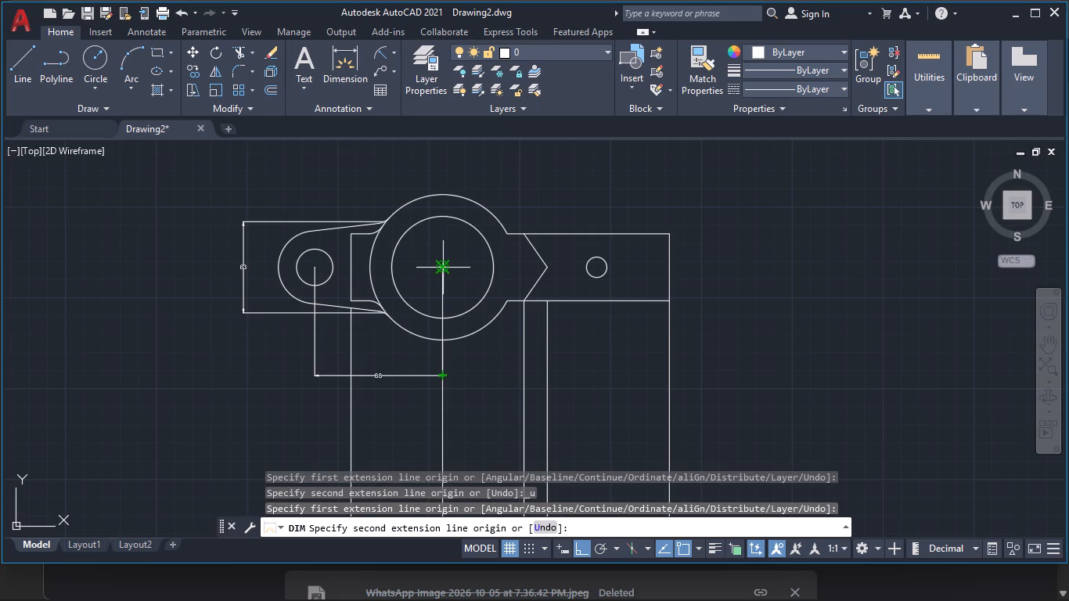
pyautogui.click(443, 353)
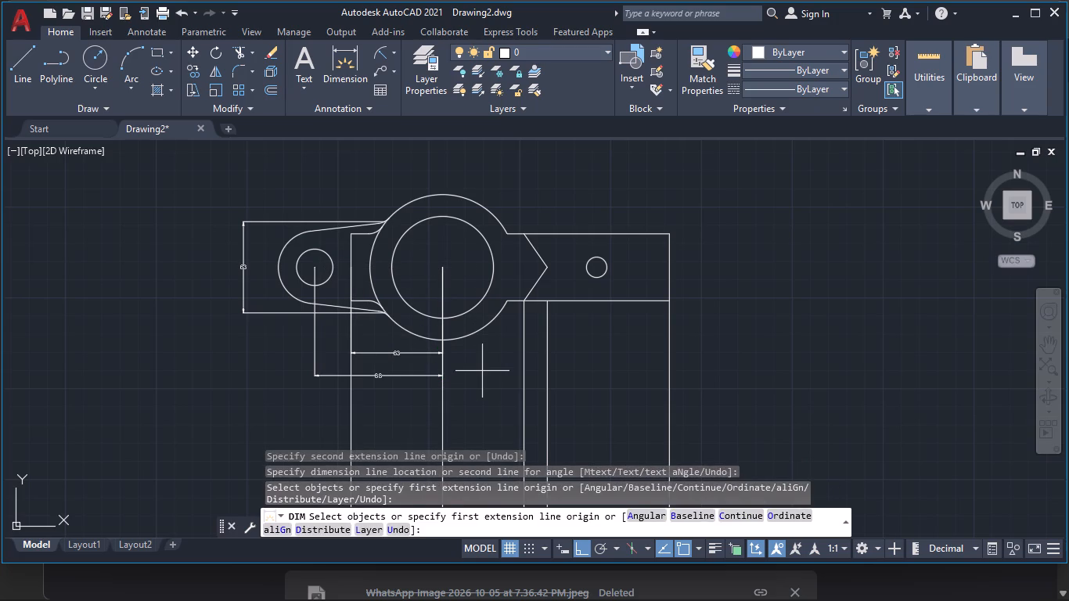
# Dimension the arm's height between the two corners of its end line, placing it just outside the end.
pyautogui.click(669, 300)
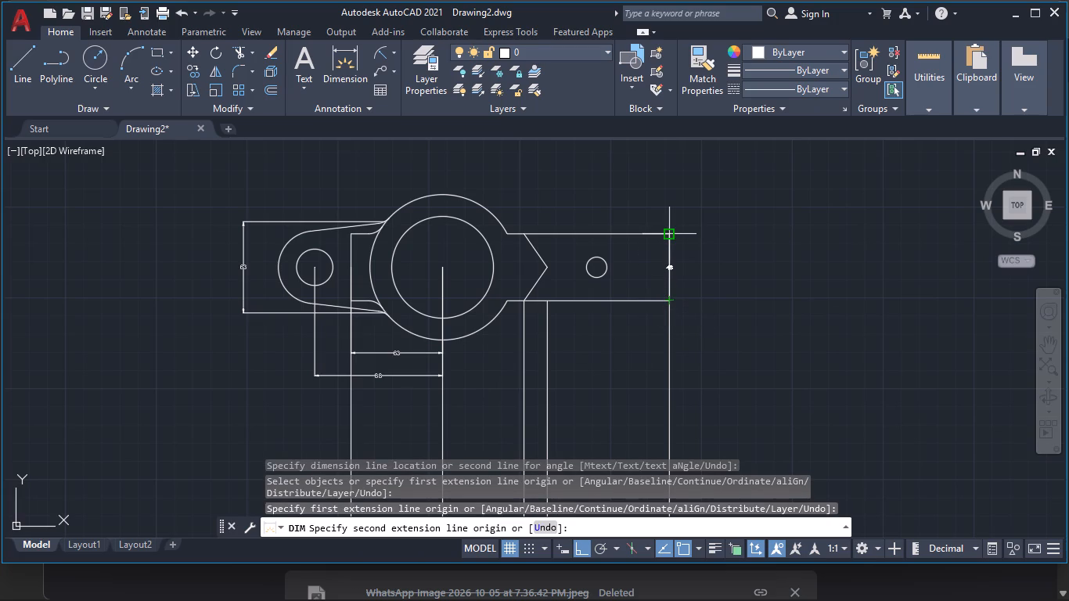
pyautogui.click(668, 237)
pyautogui.click(696, 237)
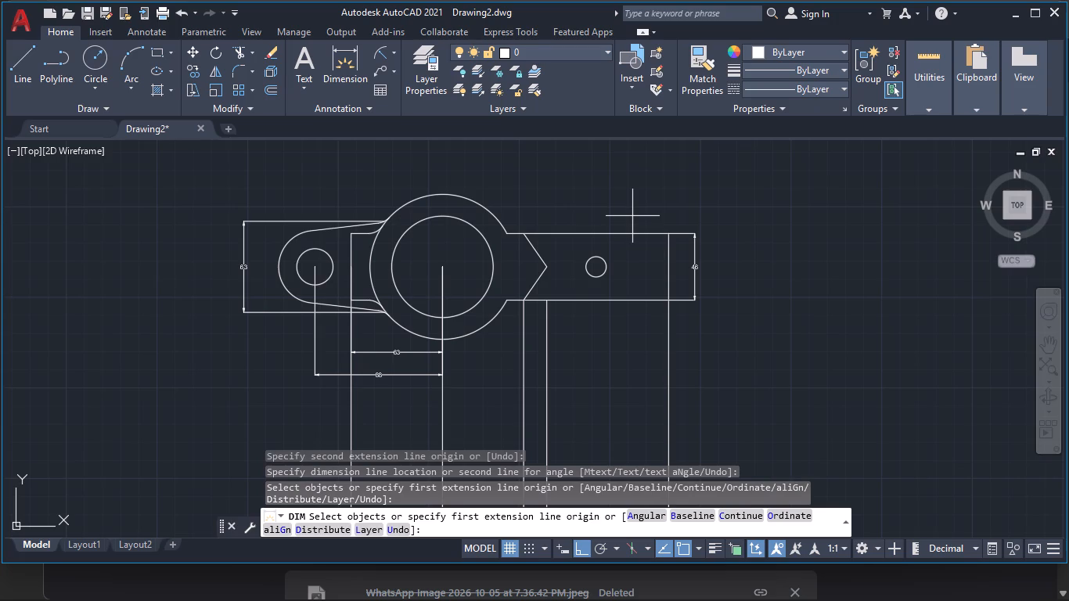
# Dimension the horizontal distance from the large circles' centre to the base of the V on the arm, placing it above the part.
pyautogui.click(441, 264)
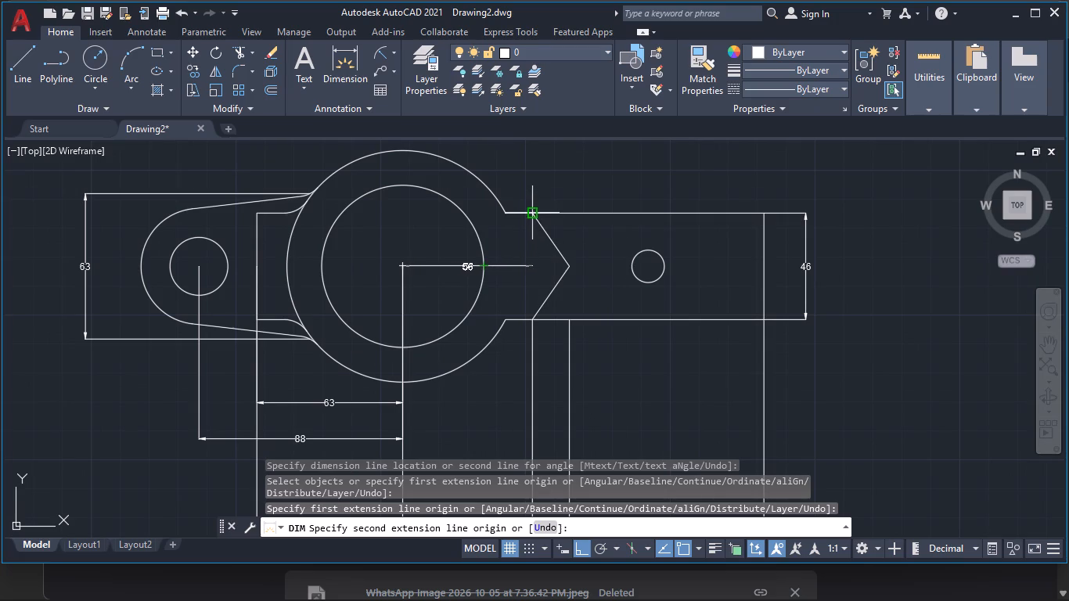
pyautogui.click(533, 266)
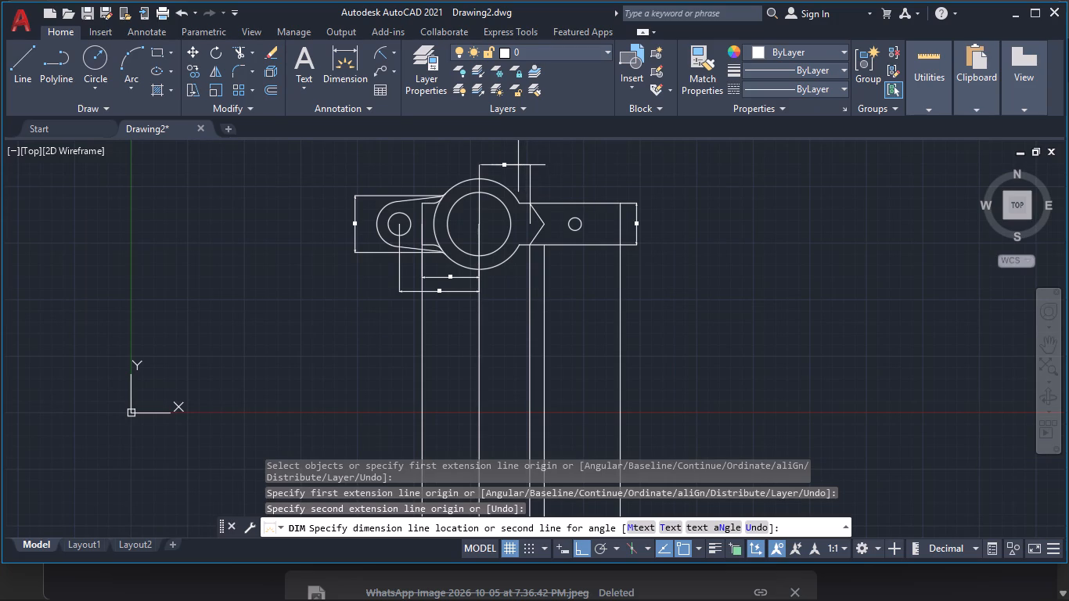
pyautogui.click(516, 157)
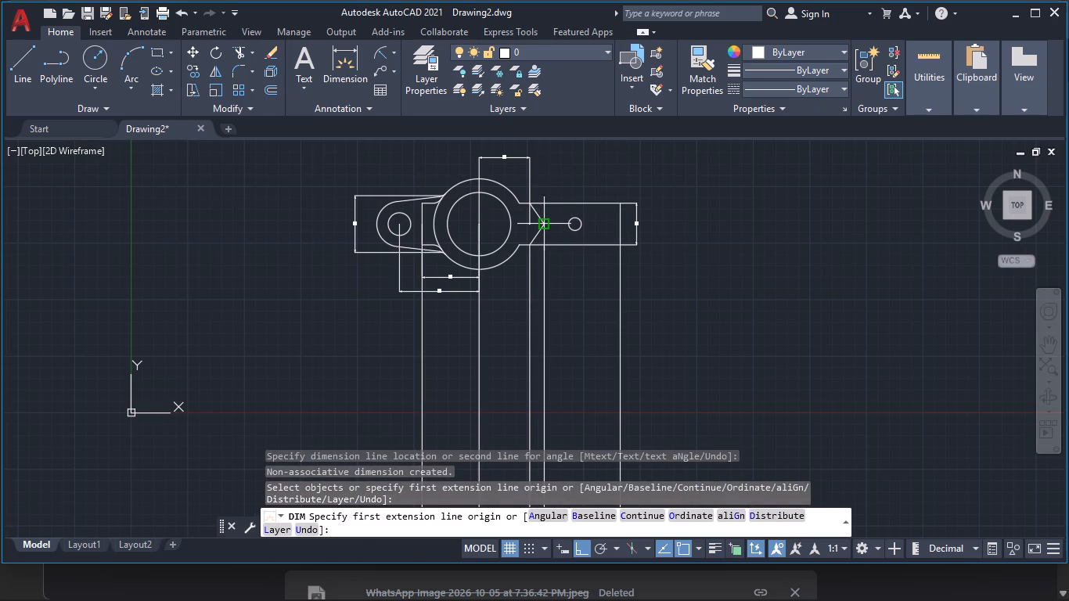
# Dimension the V's horizontal depth from its upper corner to its tip, placing it in line with the dimension beside it.
pyautogui.click(543, 221)
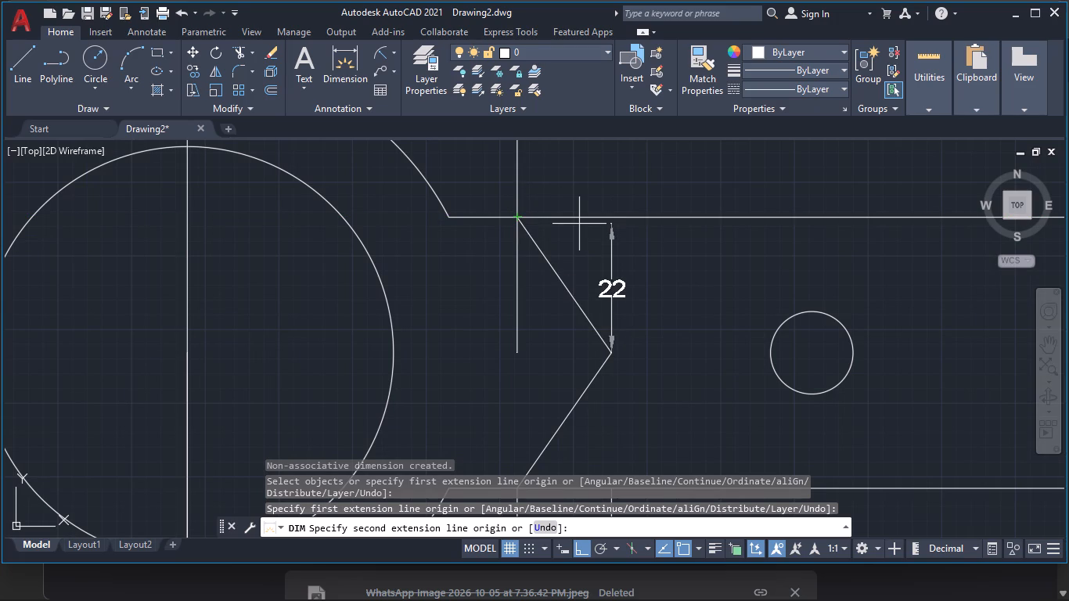
pyautogui.hotkey('ctrl', 'z')
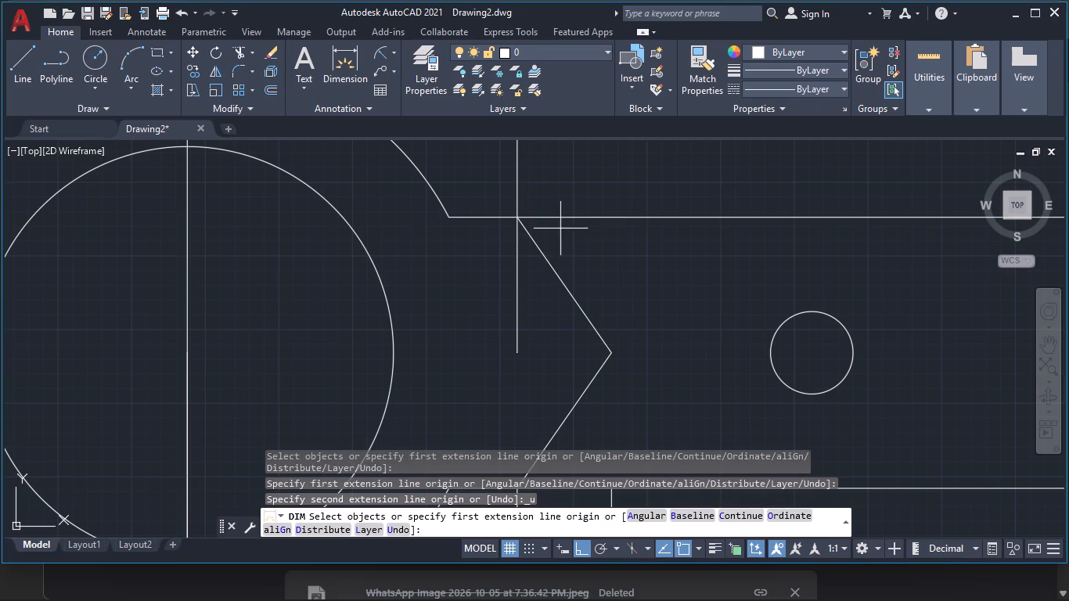
pyautogui.click(520, 219)
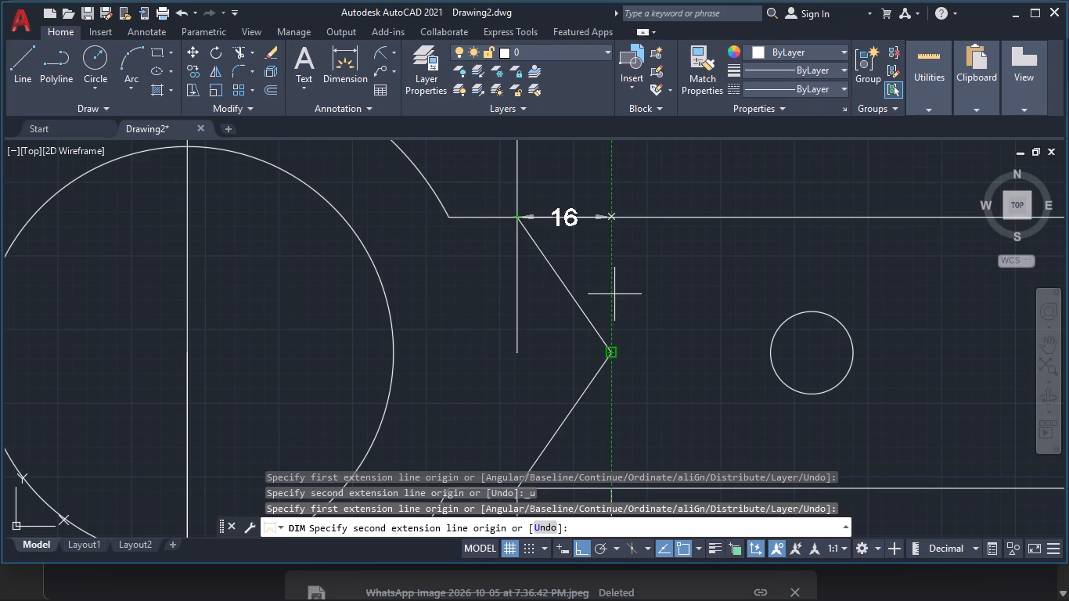
pyautogui.click(612, 217)
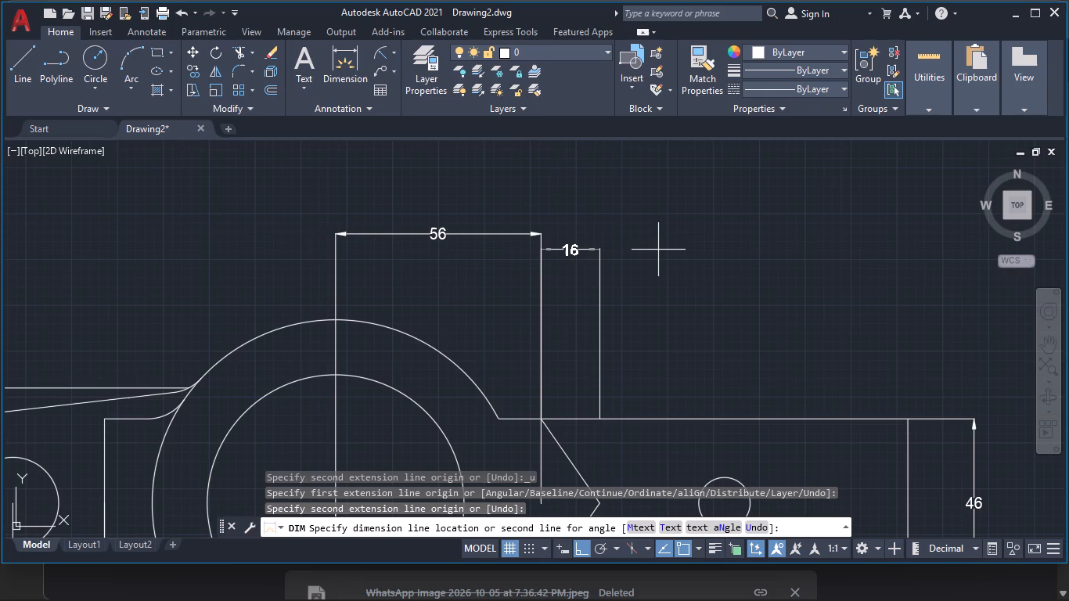
pyautogui.click(615, 235)
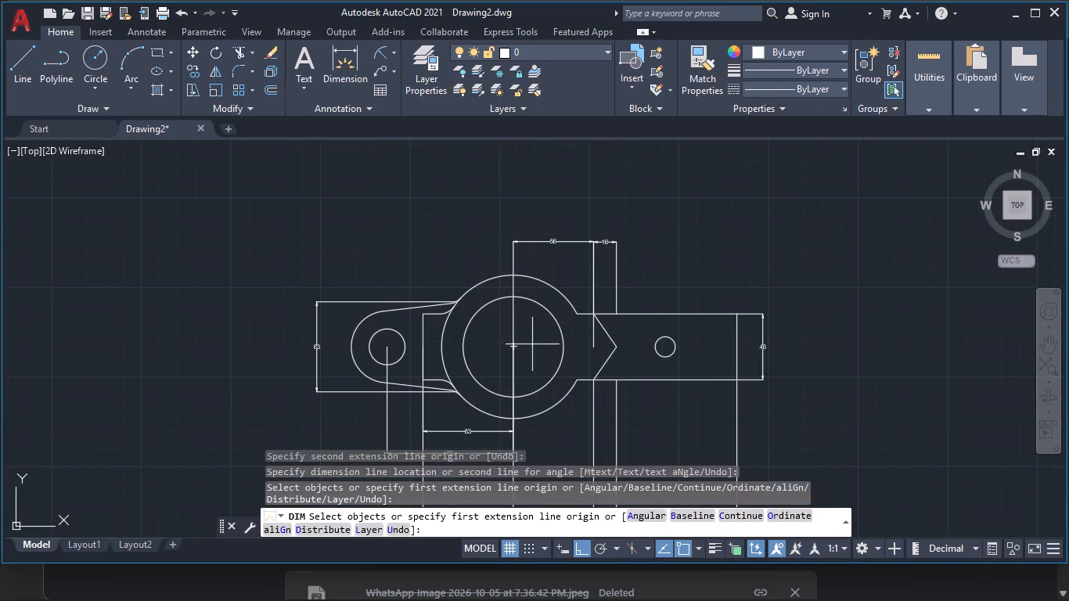
# Dimension the horizontal distance from the large circles' centre to the arm's small hole centre, placing it above the existing upper dimensions.
pyautogui.click(513, 349)
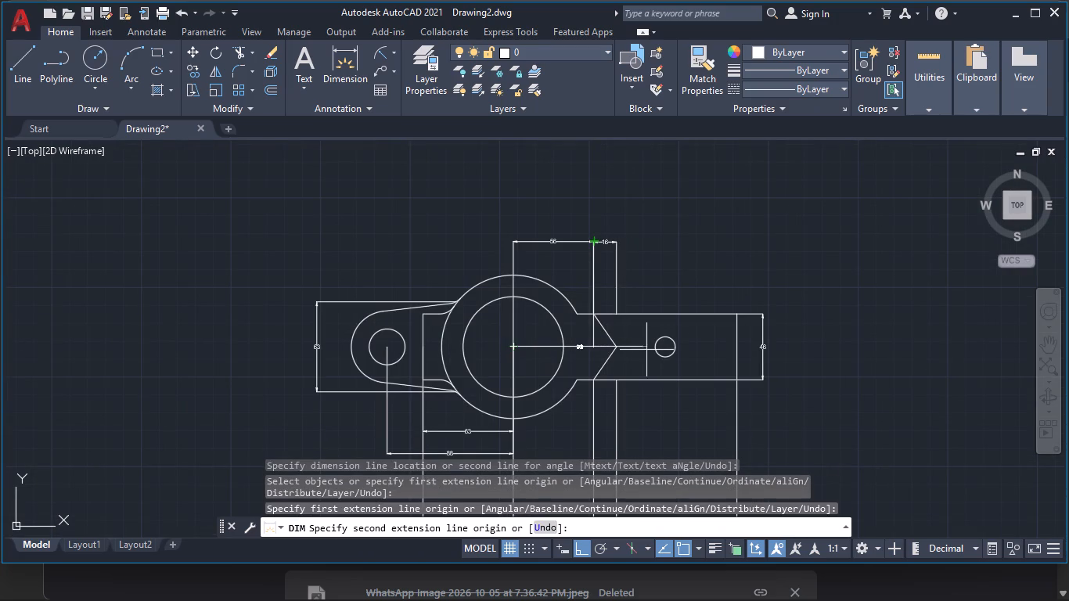
pyautogui.click(667, 350)
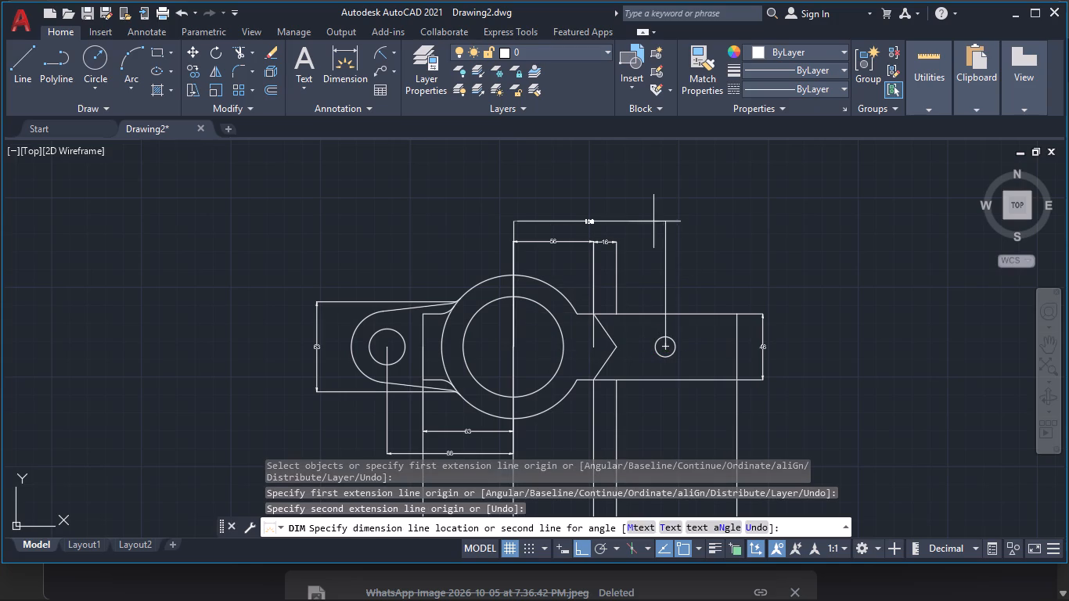
pyautogui.click(651, 202)
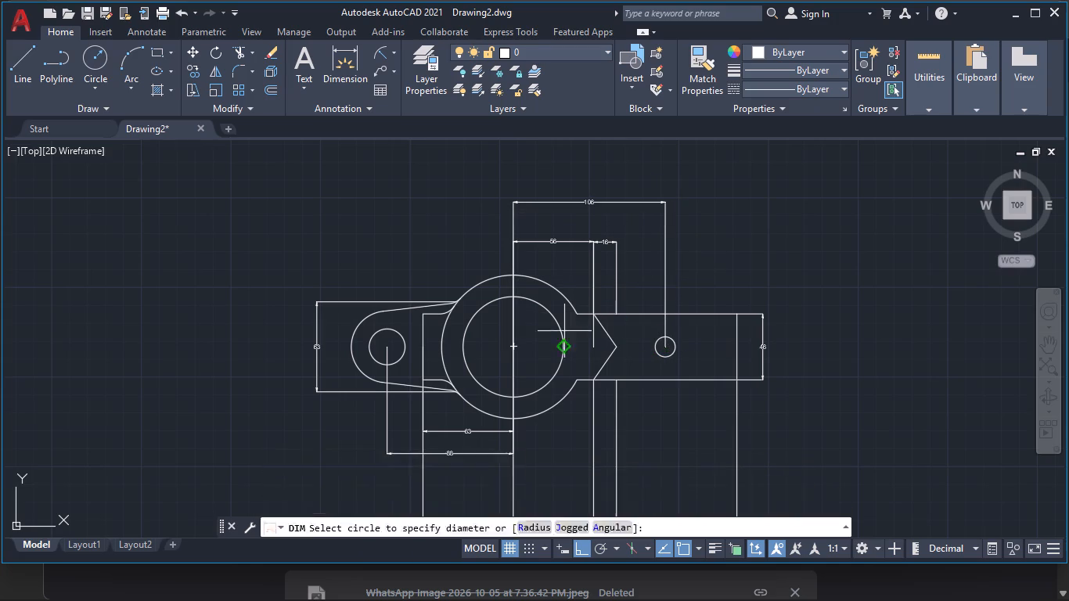
# Dimension the horizontal distance from the large circles' centre to the arm's end line, placing it above all other dimensions.
pyautogui.click(514, 347)
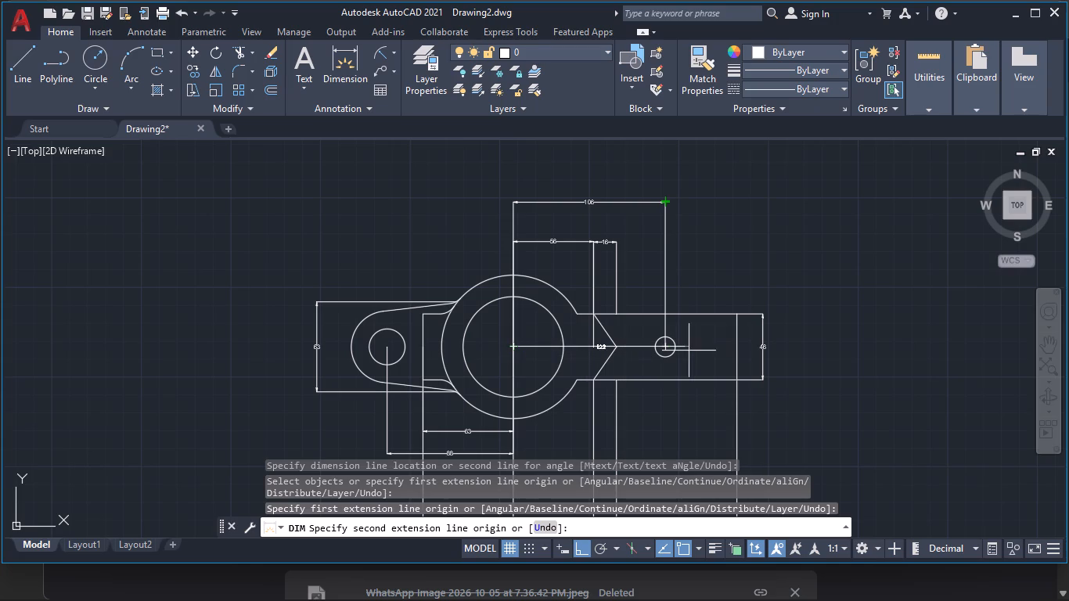
pyautogui.click(737, 348)
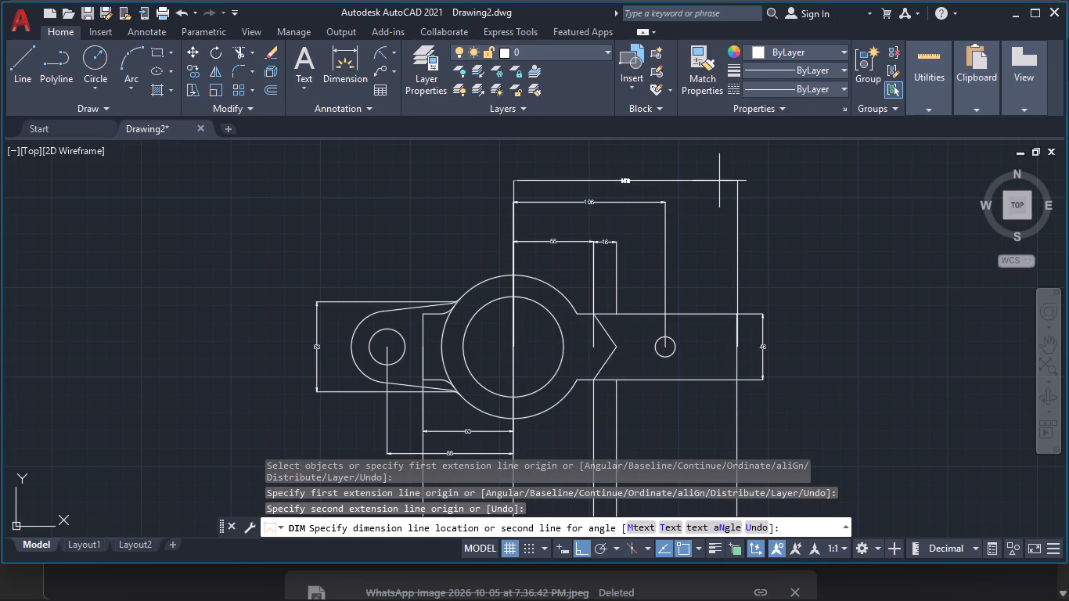
pyautogui.click(715, 161)
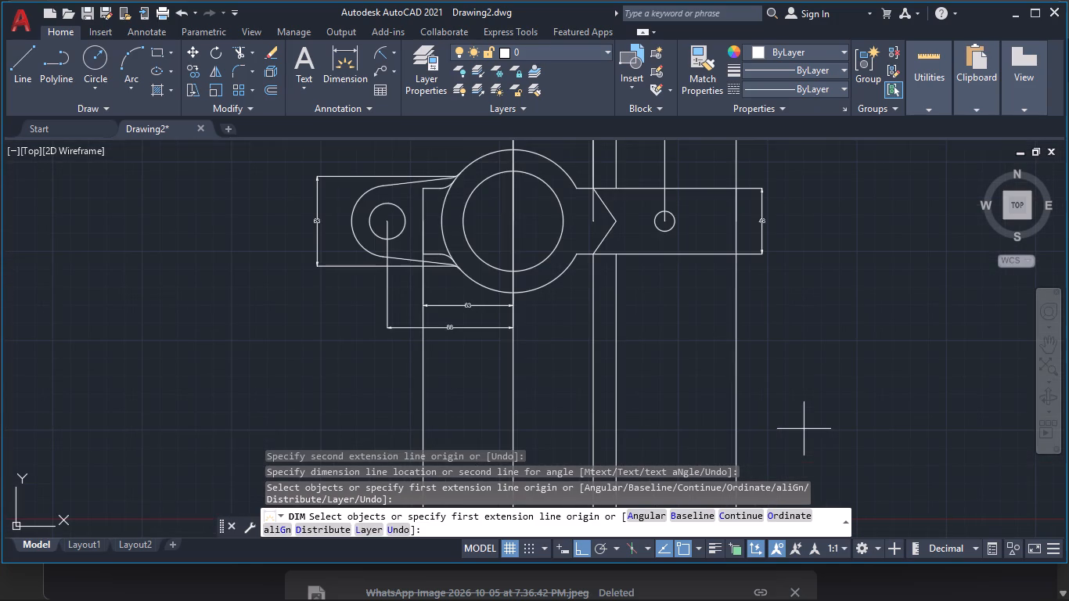
# Add a radius dimension to the small boss's outer arc, placing its text outside, above the boss.
pyautogui.click(380, 52)
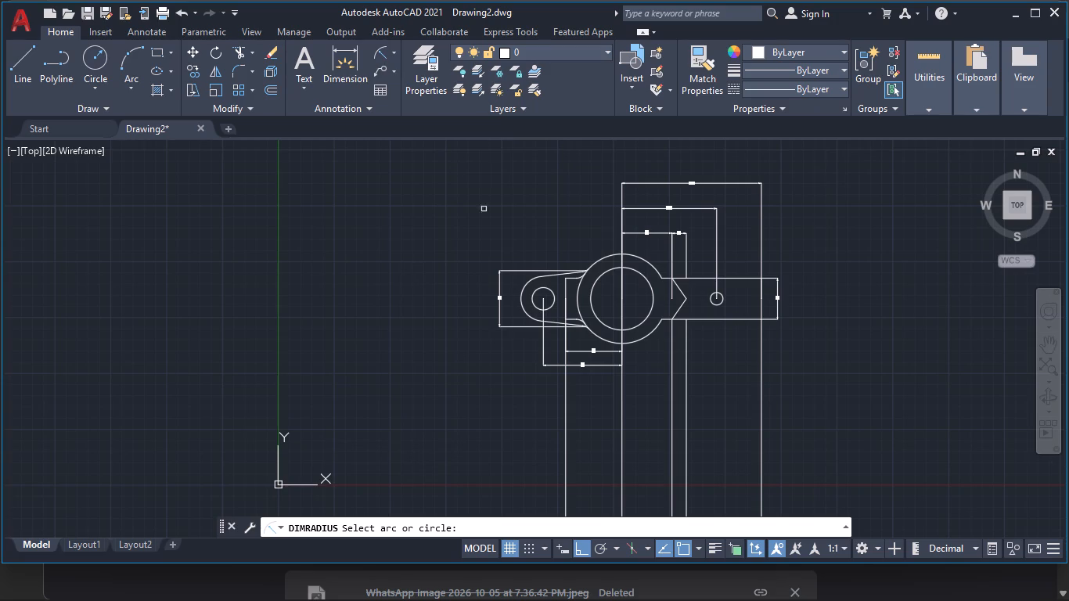
pyautogui.click(529, 284)
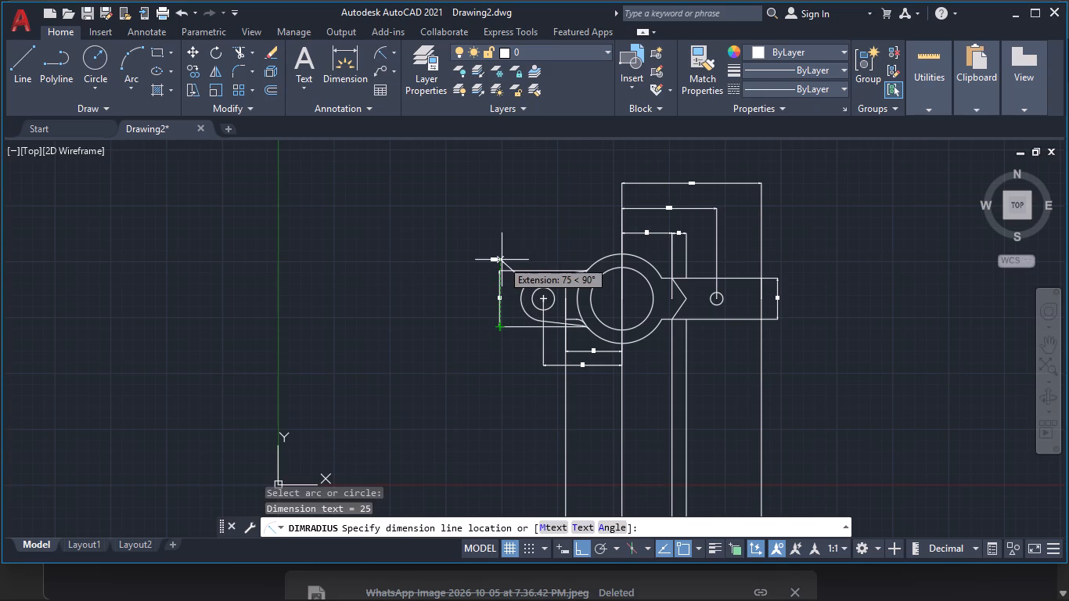
pyautogui.click(517, 254)
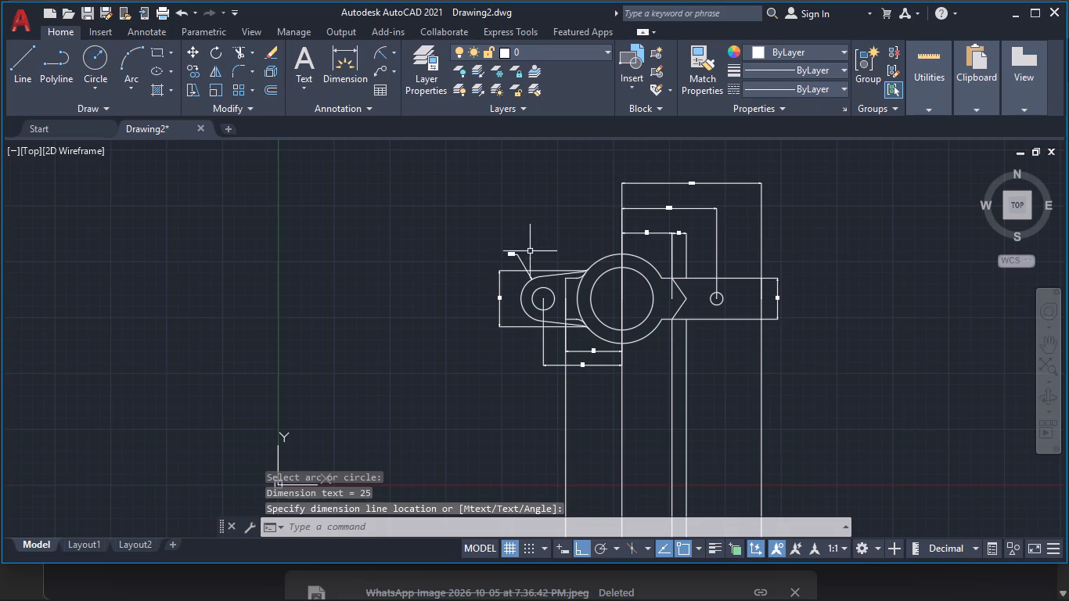
# Add a radius dimension to the upper fillet between the tangent line and the large outer circle, placing it just above the fillet.
pyautogui.press('space')
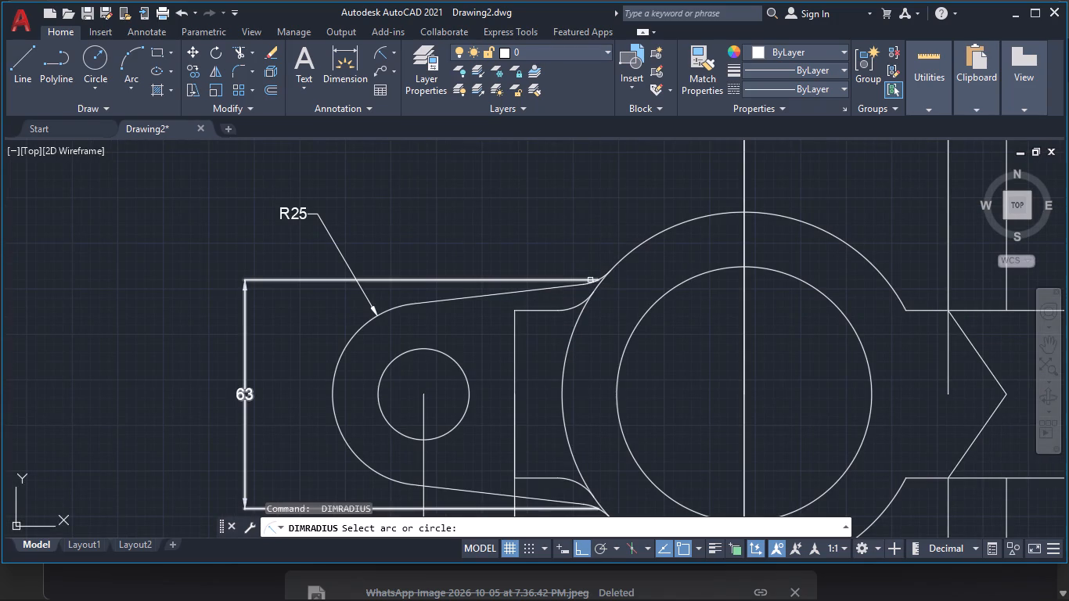
pyautogui.click(593, 283)
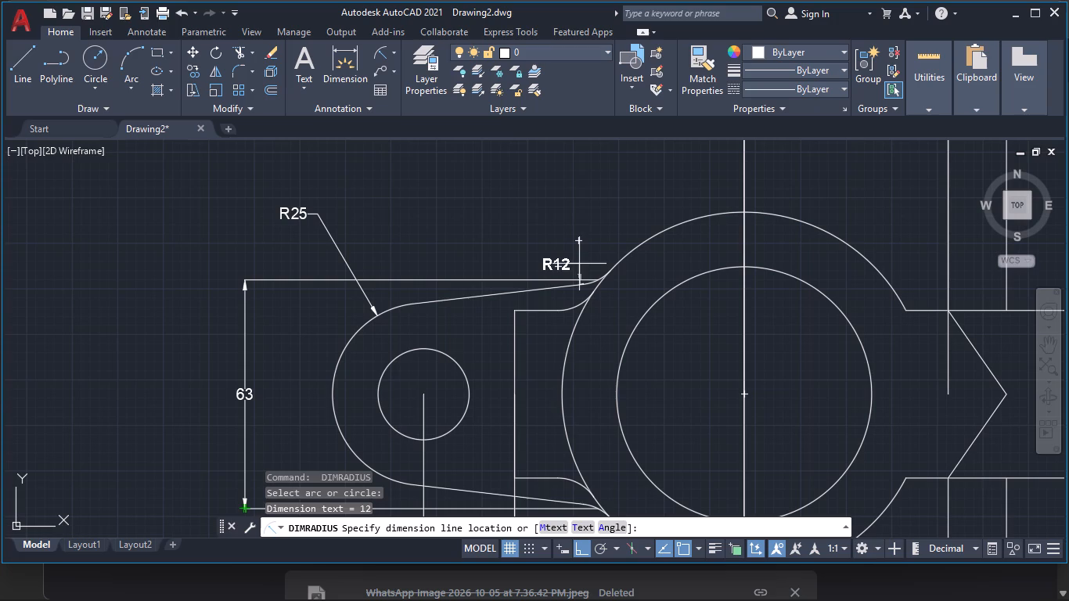
pyautogui.click(578, 257)
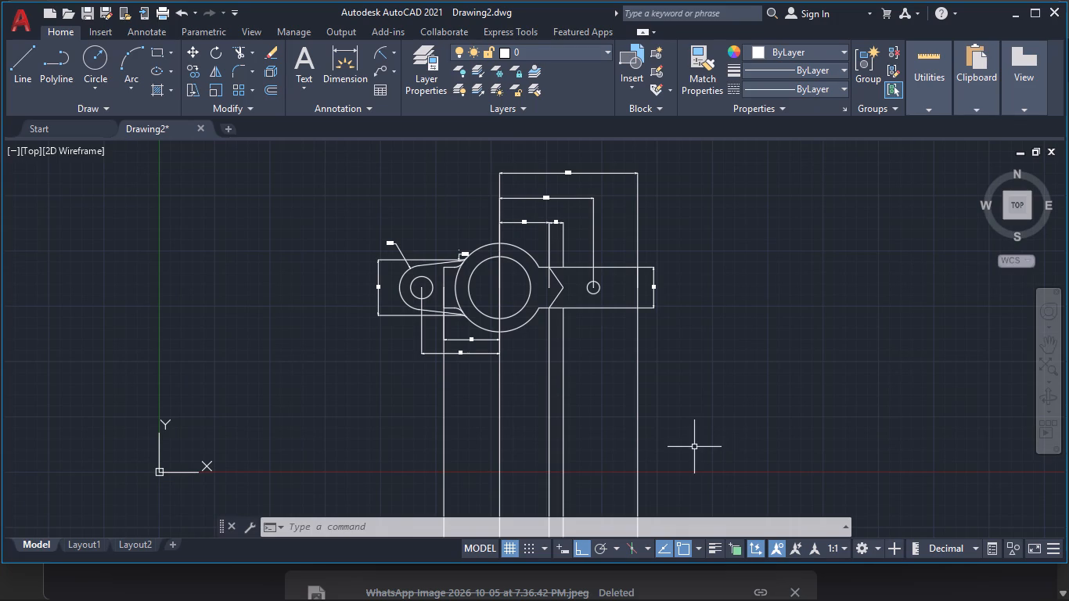
# Rotate the whole part with its dimensions and projection lines 90° about the small boss centre, so the arm points up.
pyautogui.click(694, 447)
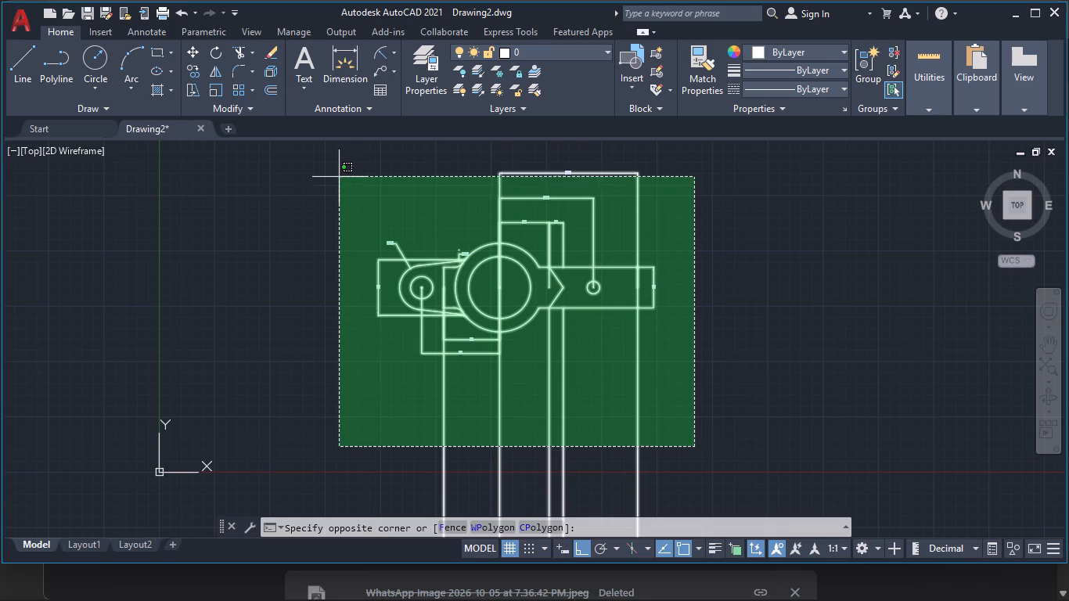
pyautogui.click(339, 163)
pyautogui.press('m')
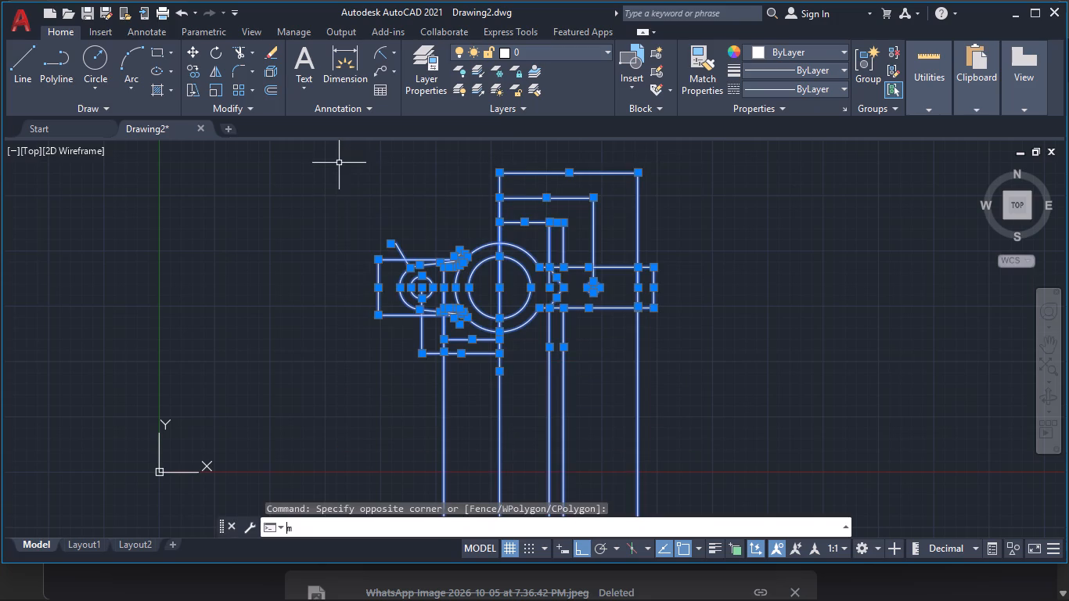
pyautogui.press('BackSpace')
pyautogui.press('r')
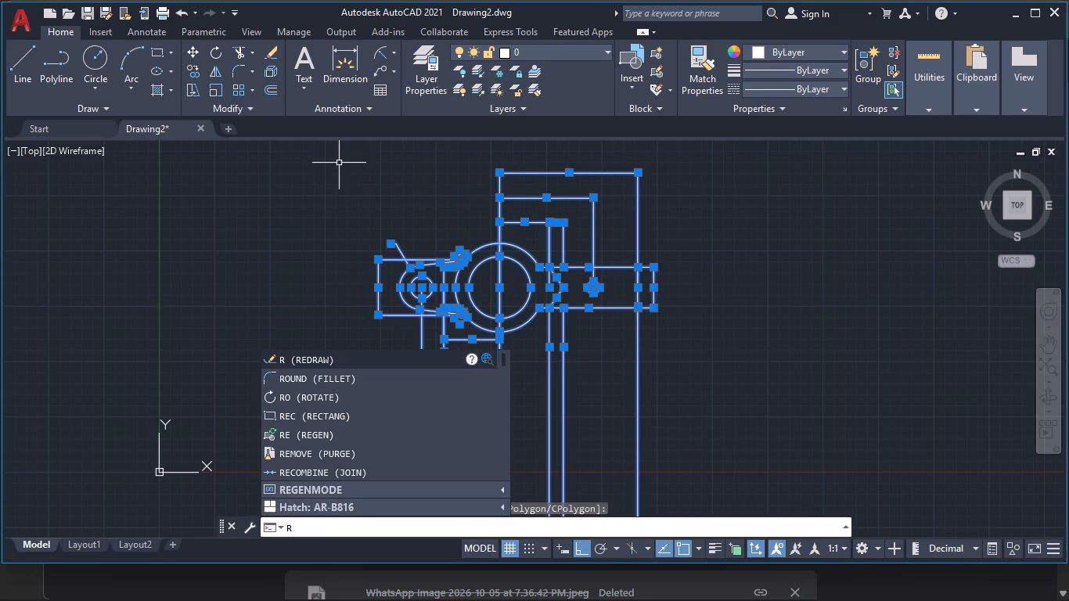
pyautogui.press('o')
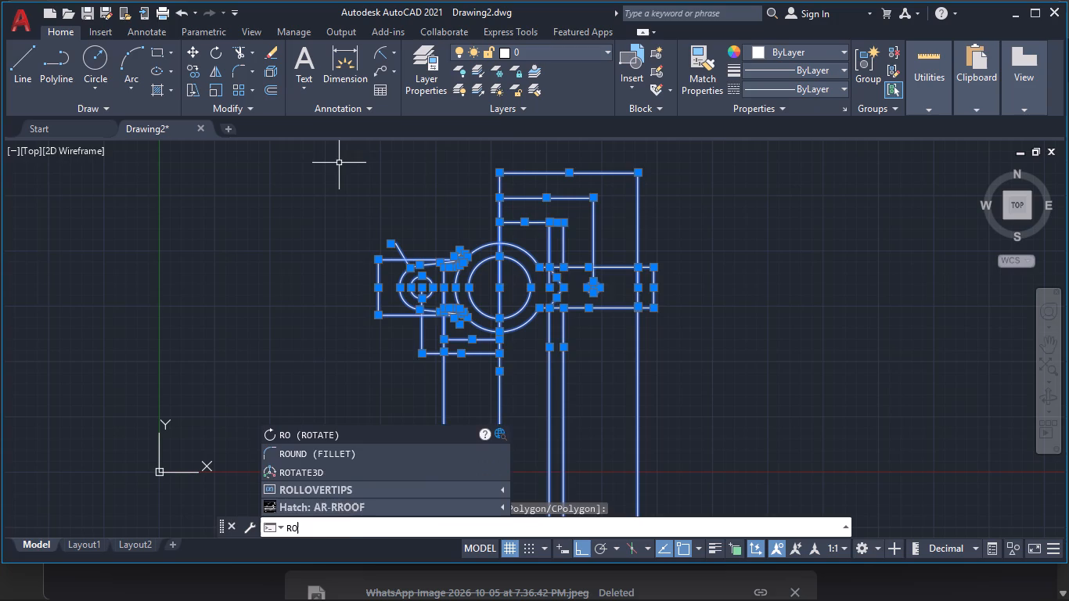
pyautogui.press('Return')
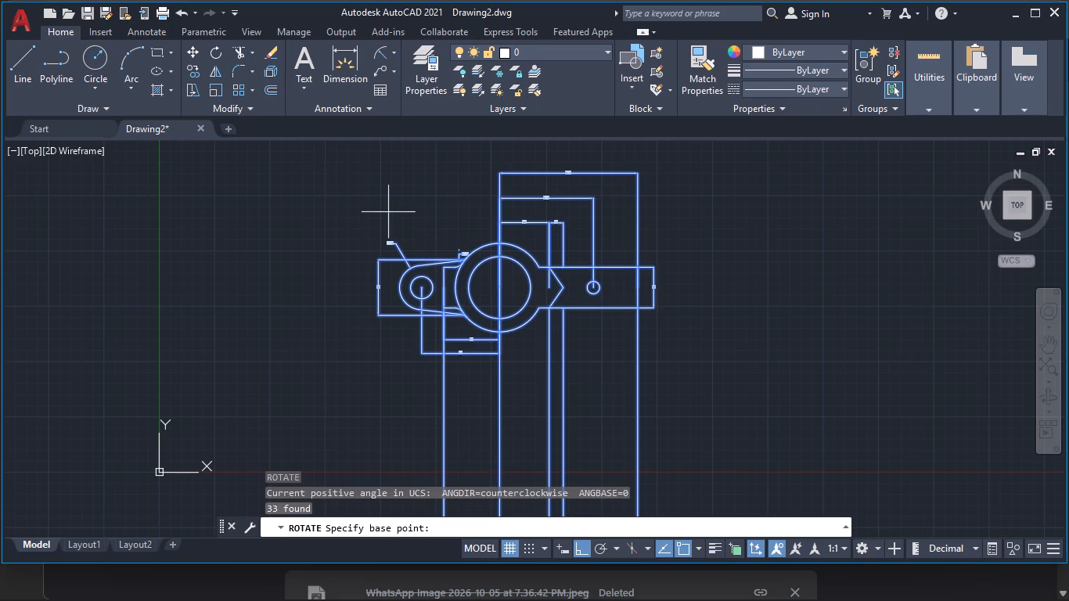
pyautogui.click(420, 287)
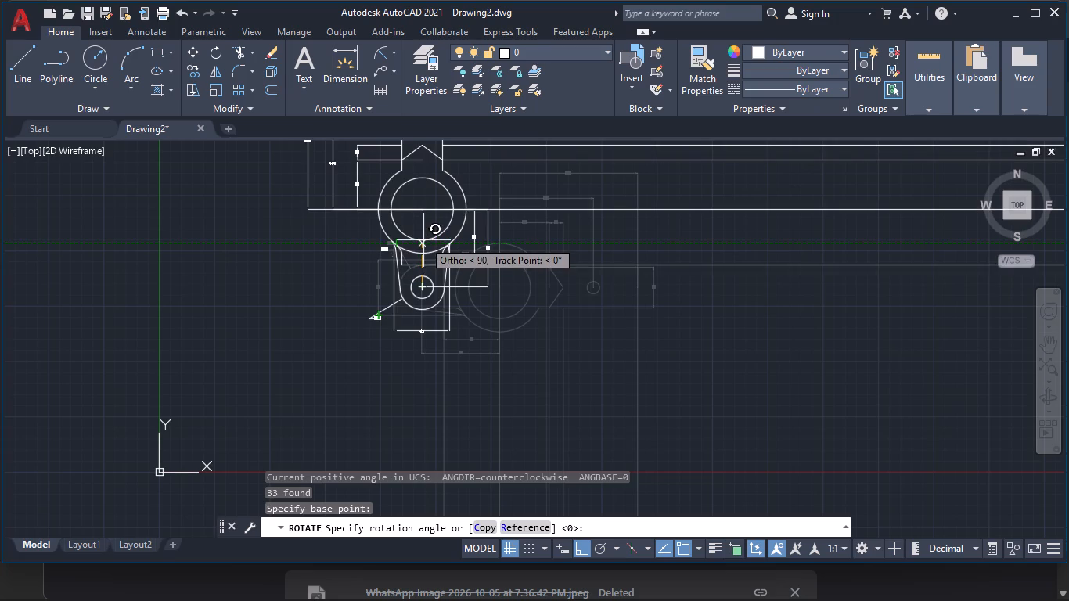
pyautogui.click(423, 240)
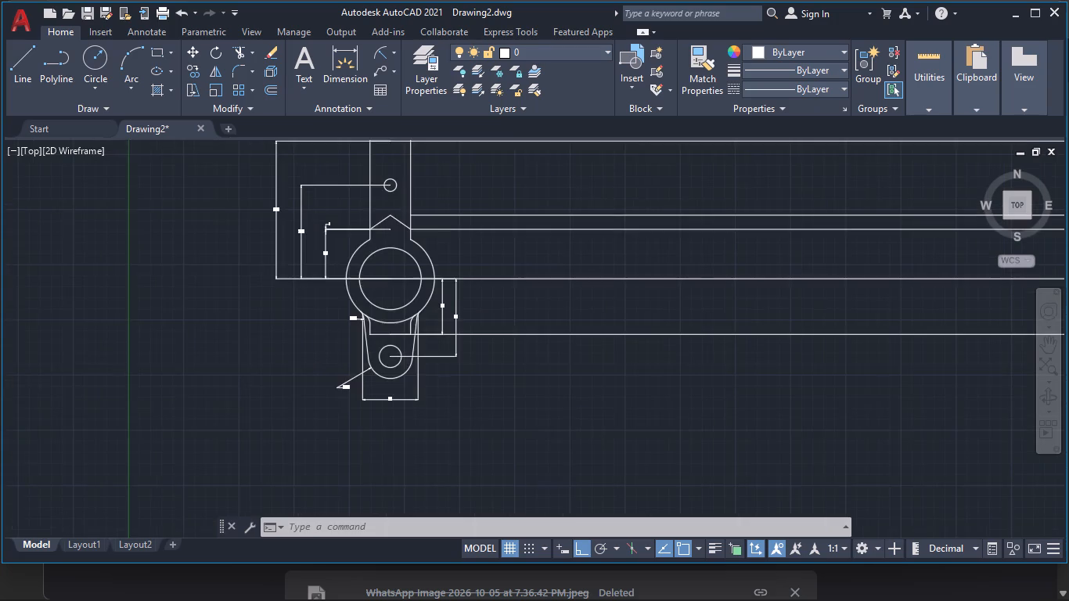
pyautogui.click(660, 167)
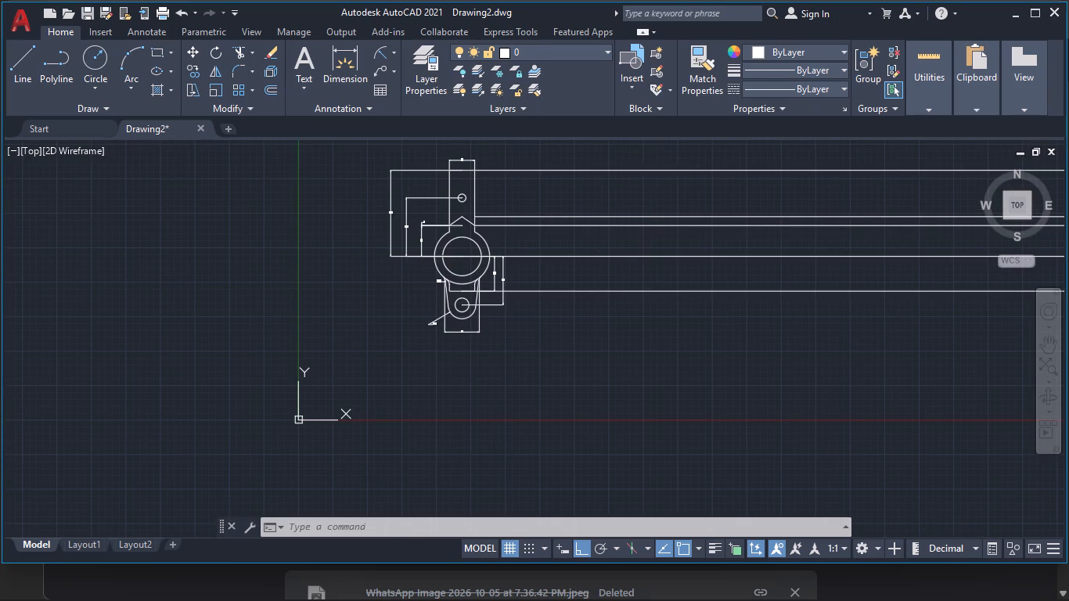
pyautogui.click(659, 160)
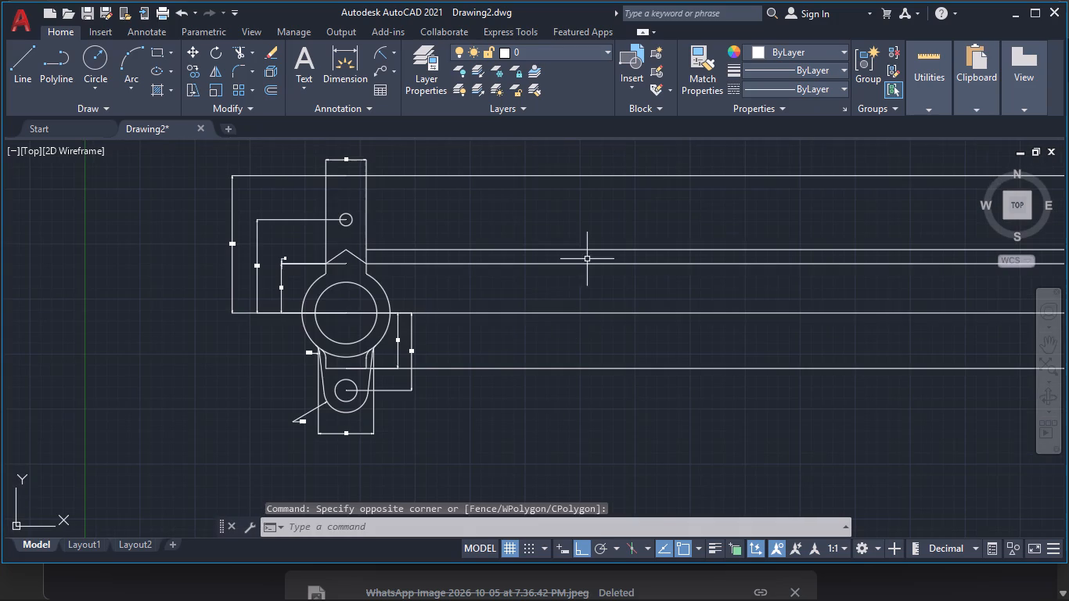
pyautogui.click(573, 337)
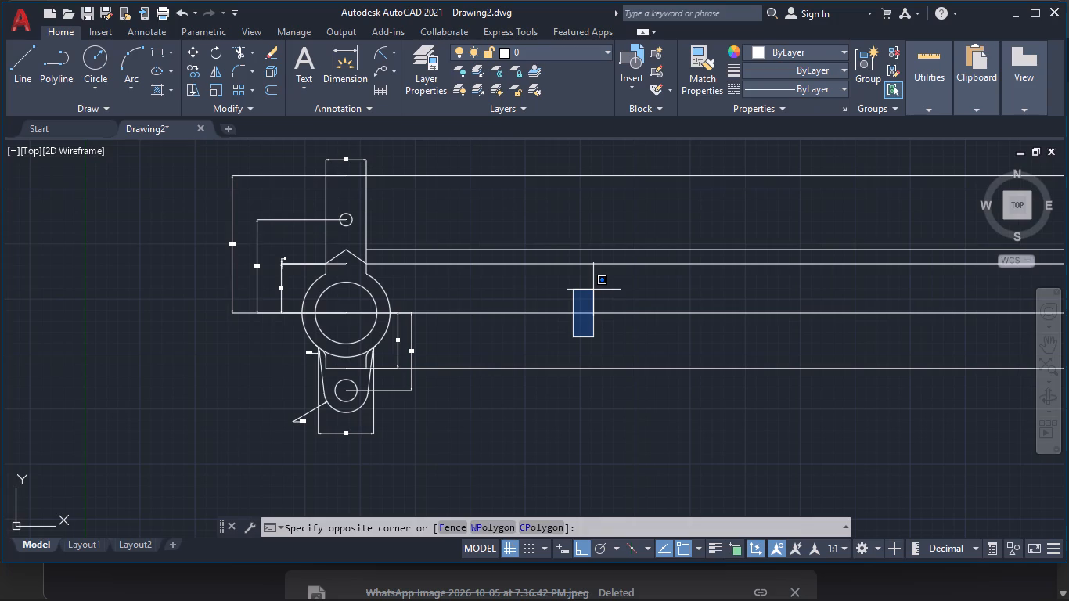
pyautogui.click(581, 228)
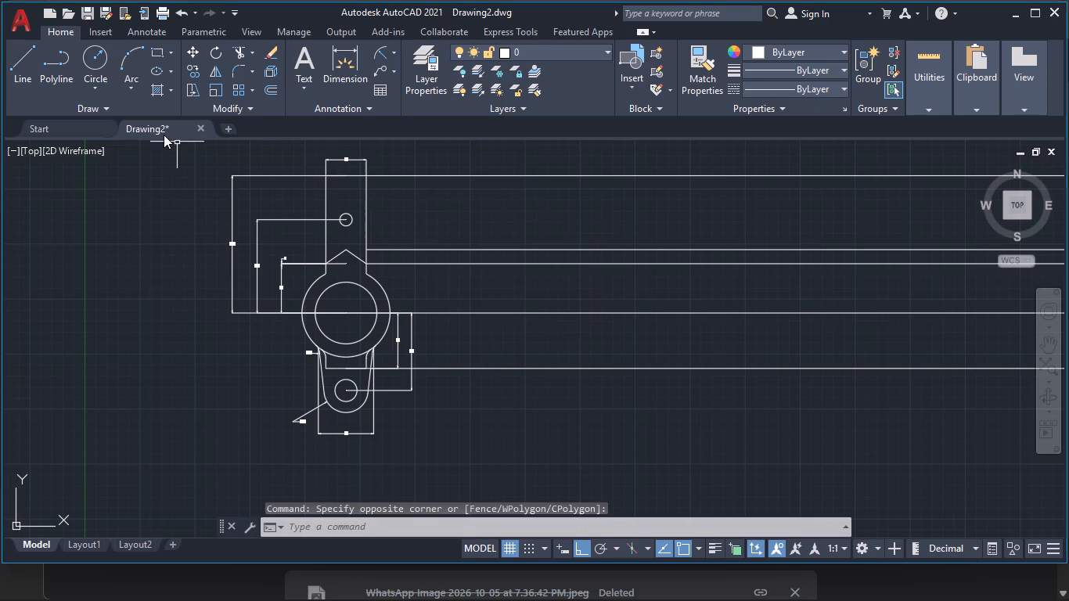
# Draw a vertical line beside the part from the uppermost horizontal projection line down to the lowest one.
pyautogui.click(24, 55)
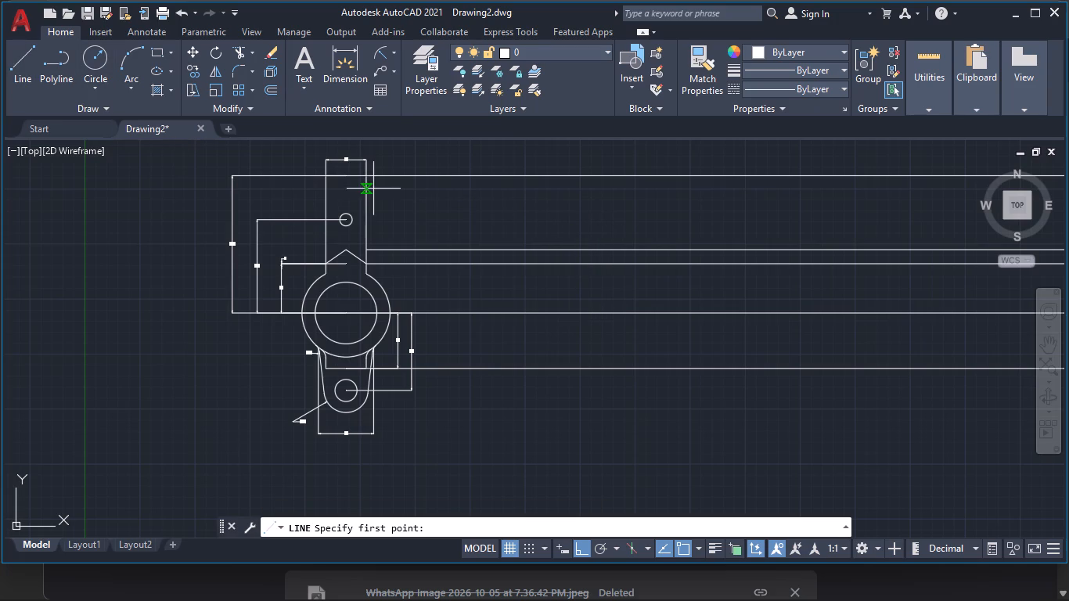
pyautogui.click(551, 176)
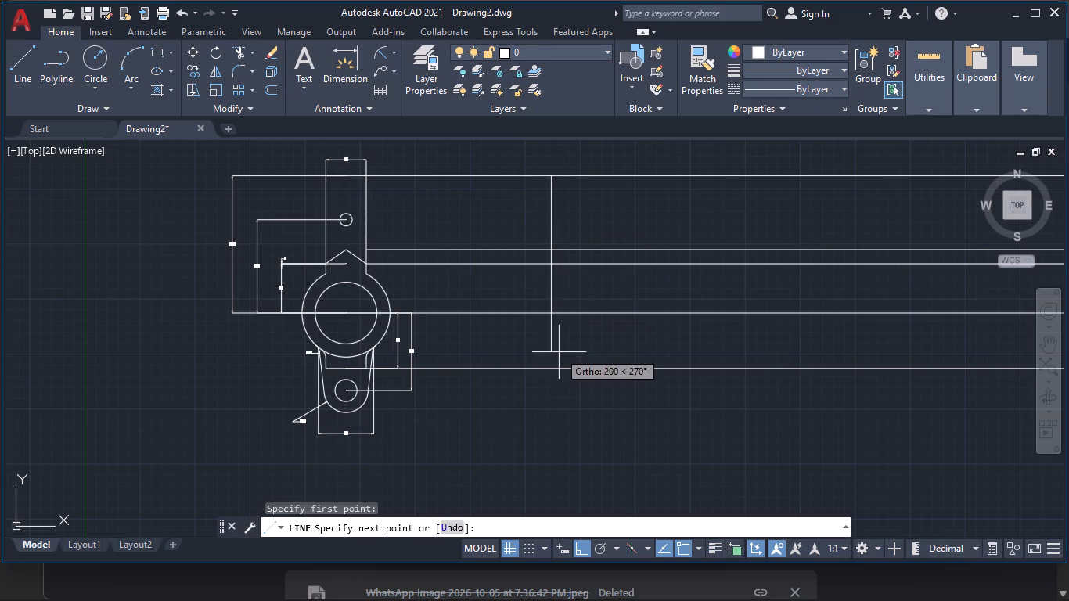
pyautogui.click(550, 365)
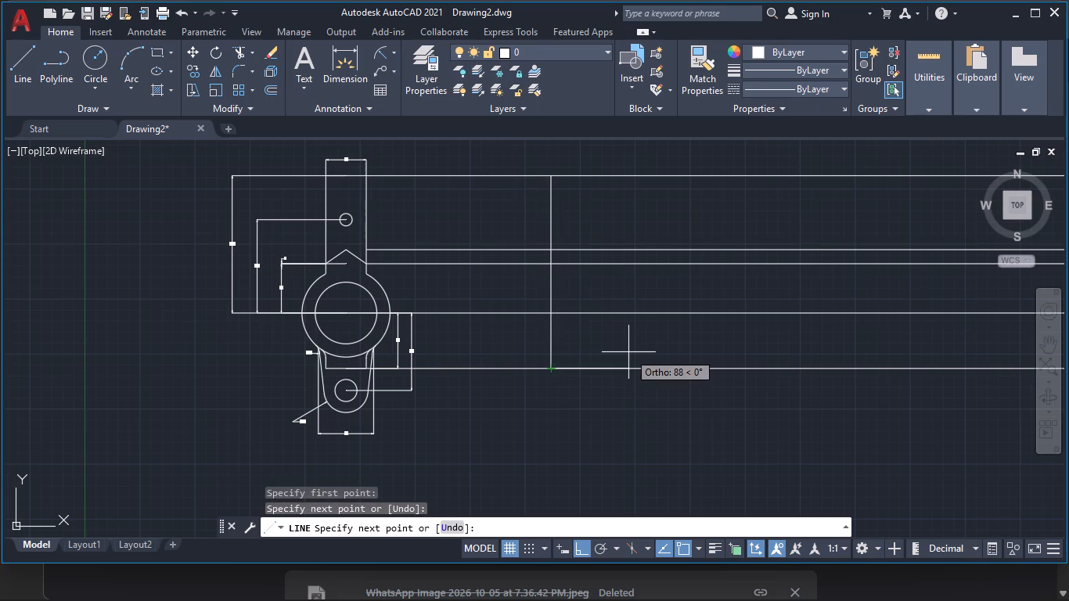
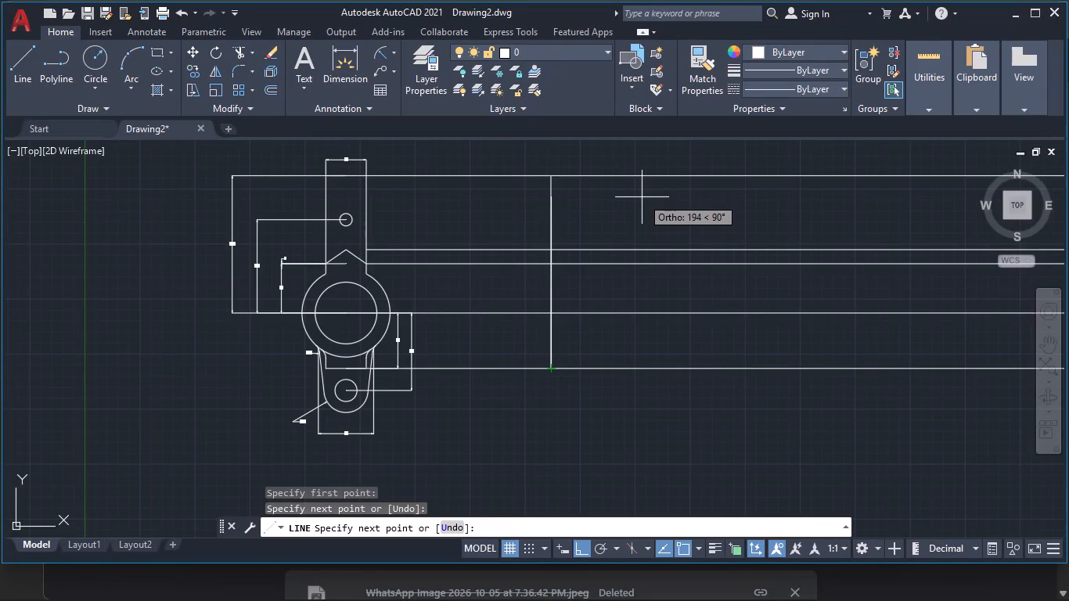
# Draw horizontal construction lines through the arm hole's top and bottom, the V's apex and base, and the arm's junction with the large outer circle.
pyautogui.press('Escape')
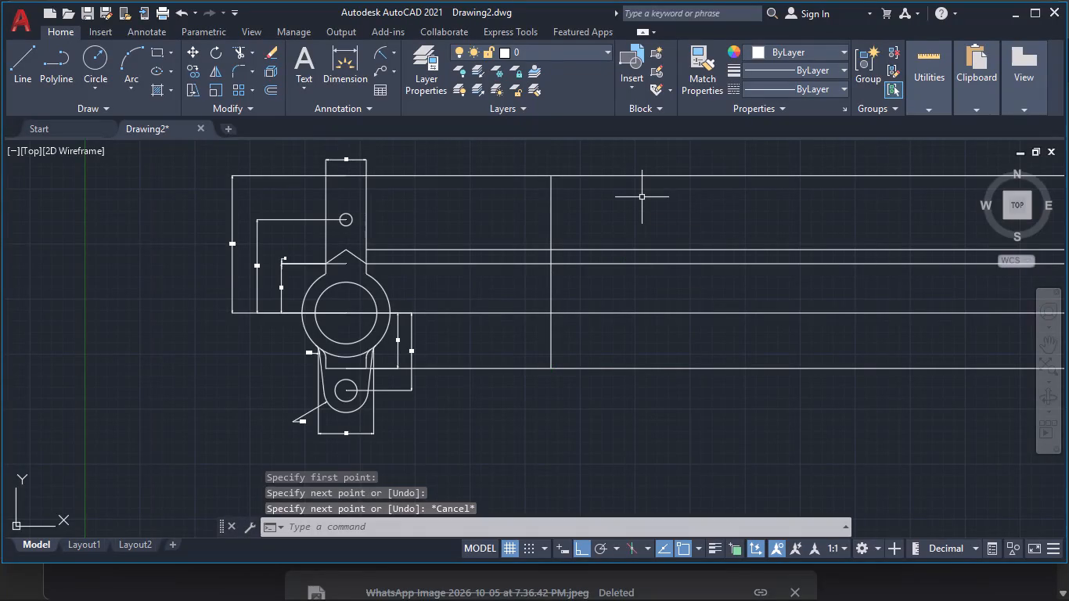
pyautogui.write('xl')
pyautogui.press('Return')
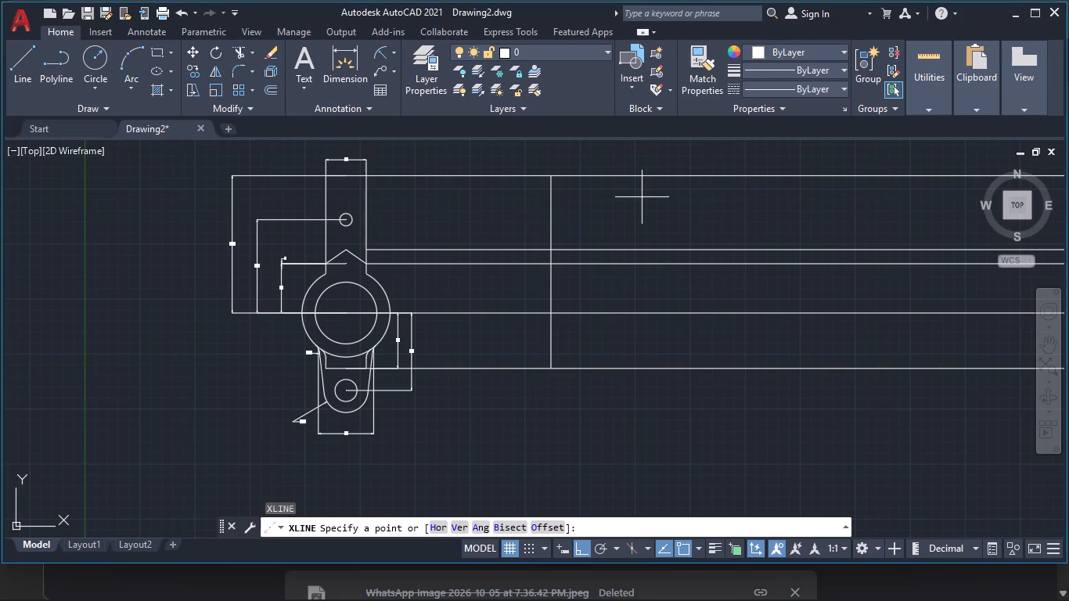
pyautogui.click(438, 525)
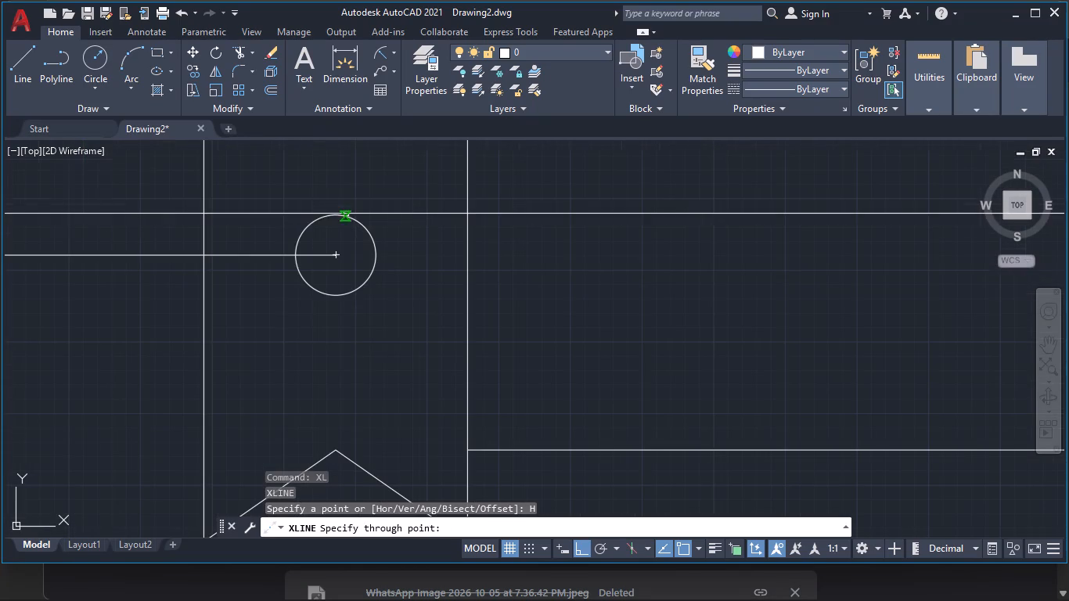
pyautogui.click(334, 213)
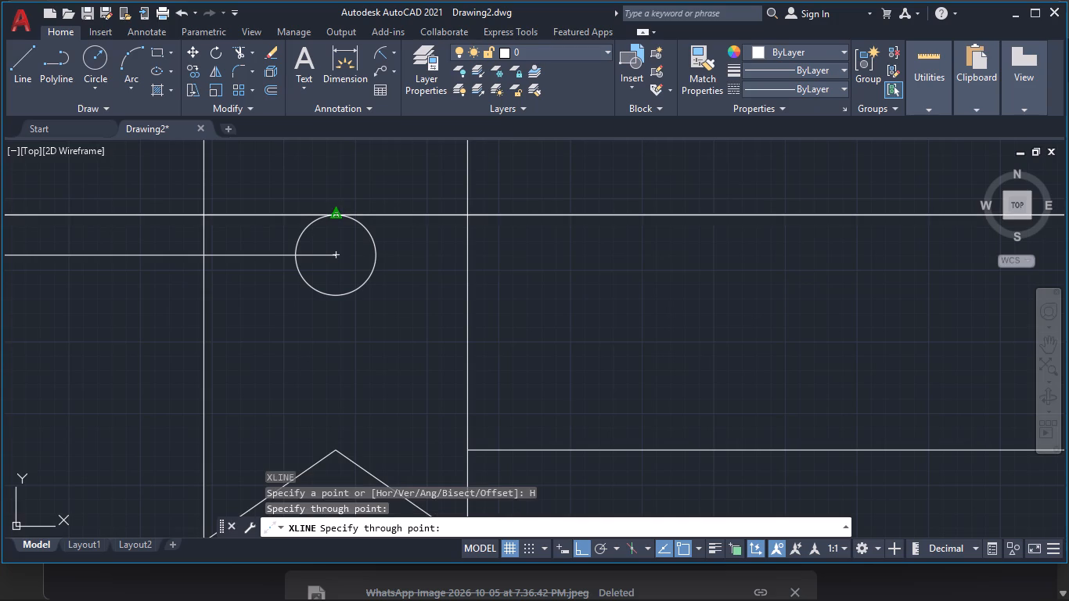
pyautogui.click(339, 293)
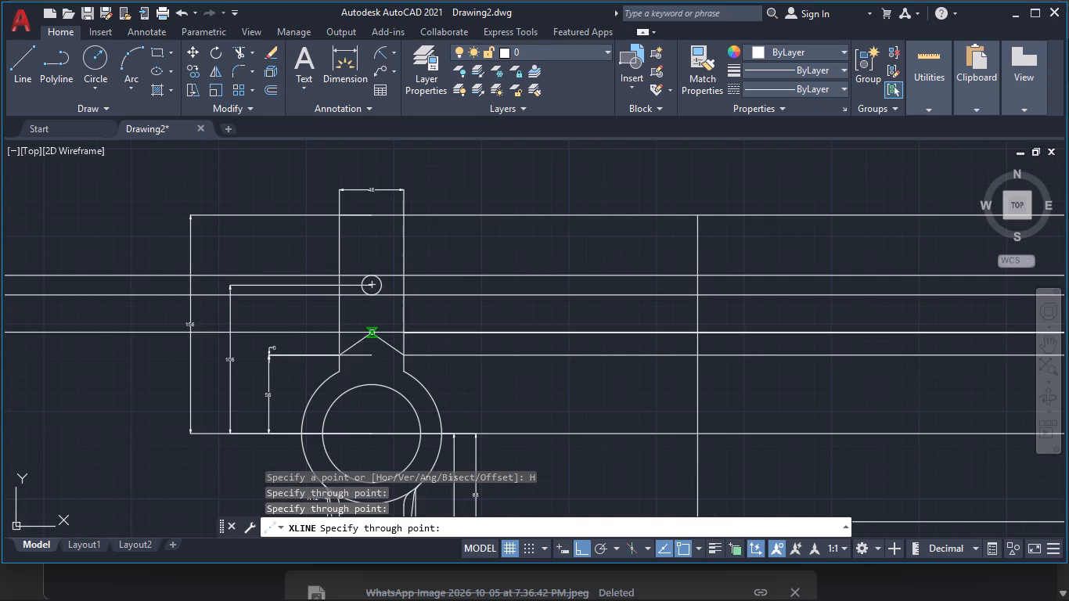
pyautogui.click(375, 331)
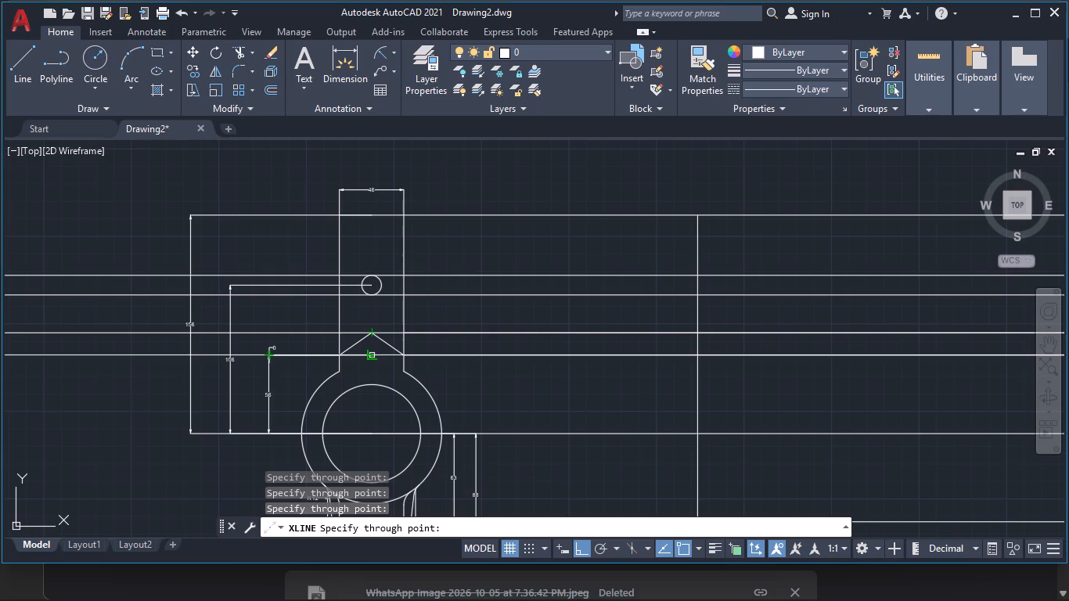
pyautogui.click(375, 354)
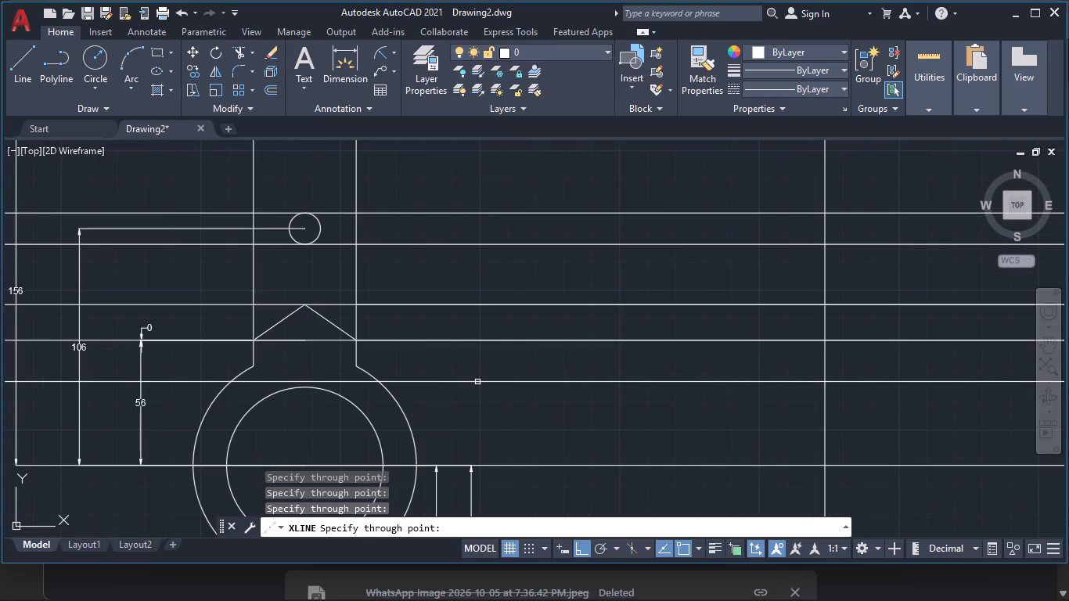
pyautogui.click(354, 364)
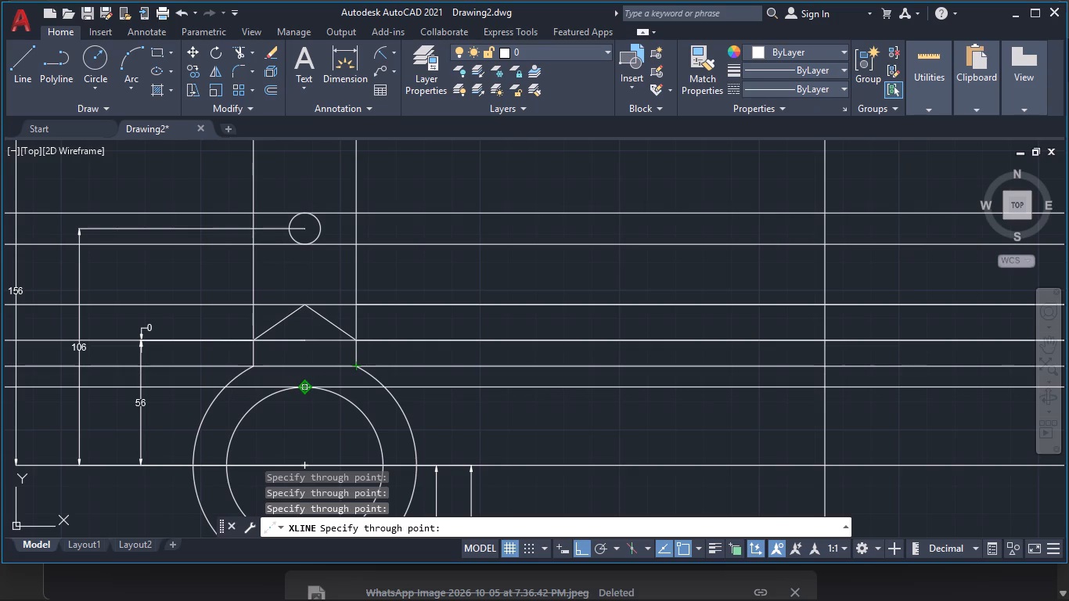
# Add horizontal construction lines through the large inner circle's top and bottom, the large outer circle's bottom, and the edge just below it.
pyautogui.click(308, 387)
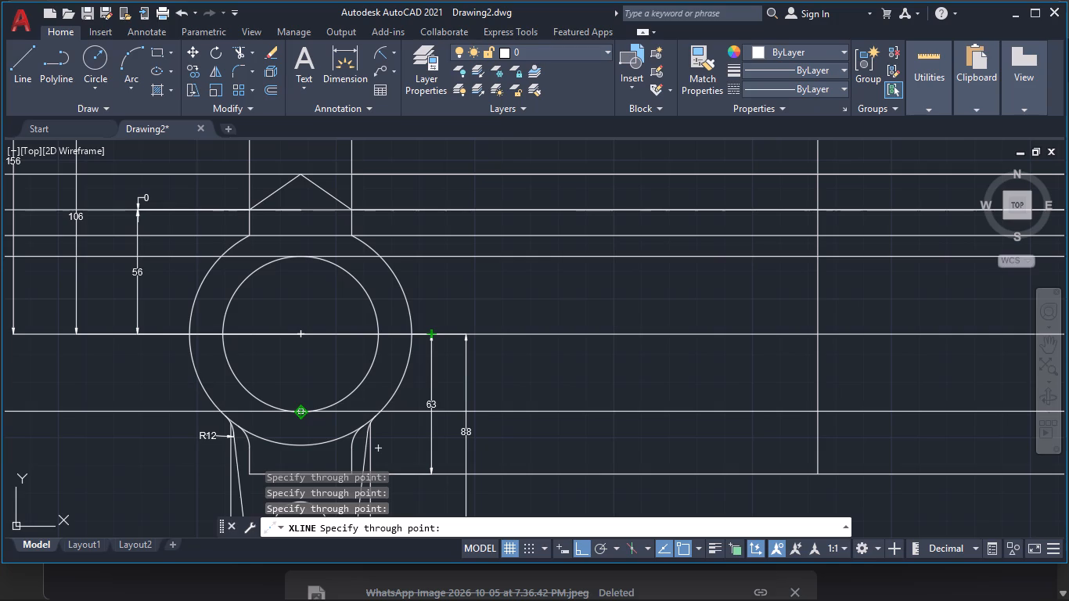
pyautogui.click(304, 413)
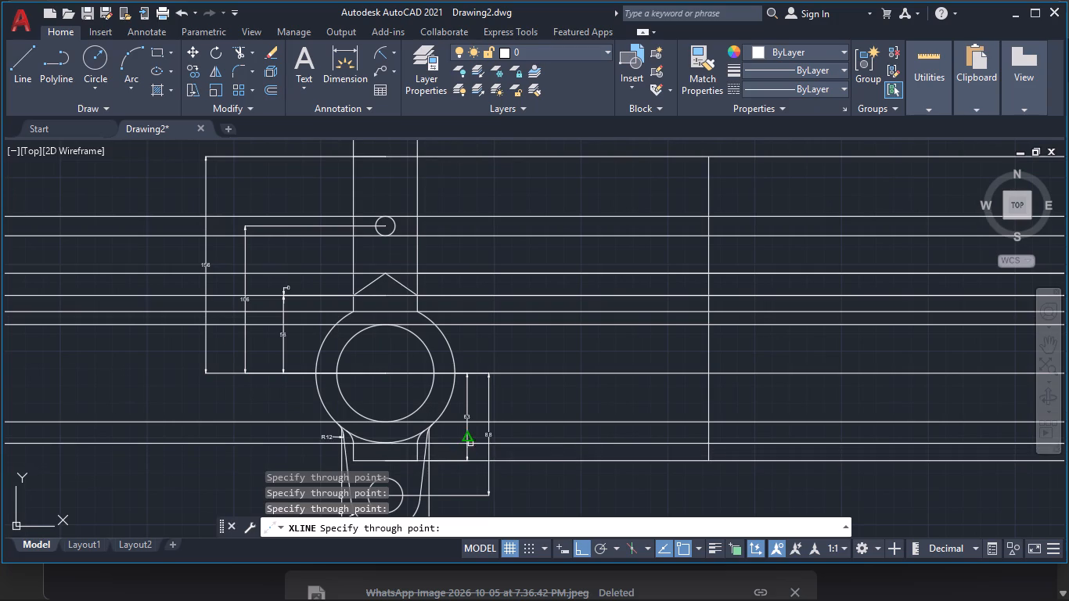
pyautogui.click(383, 444)
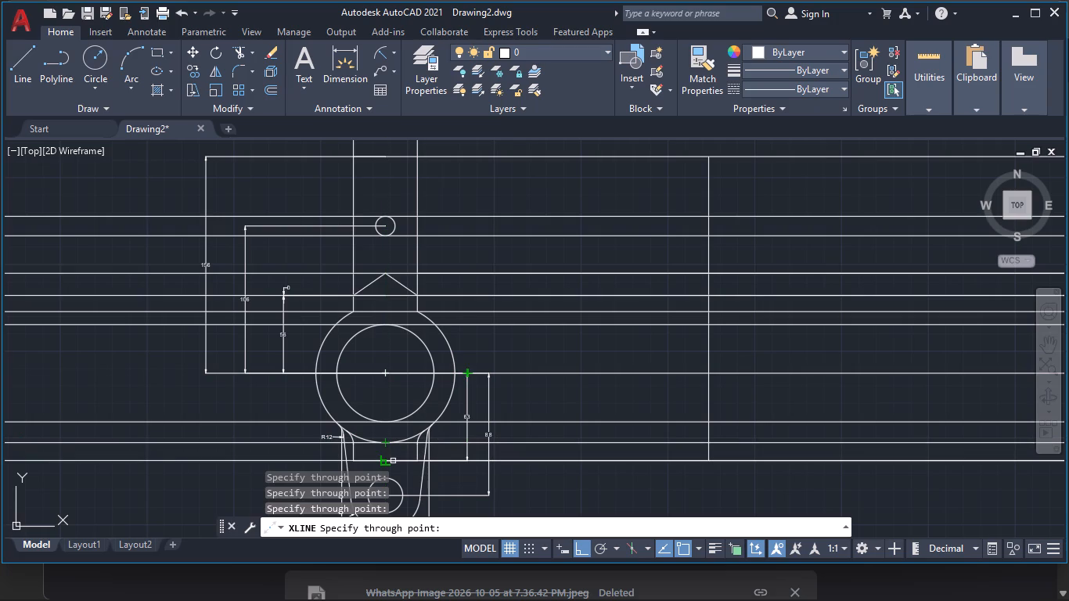
pyautogui.click(393, 461)
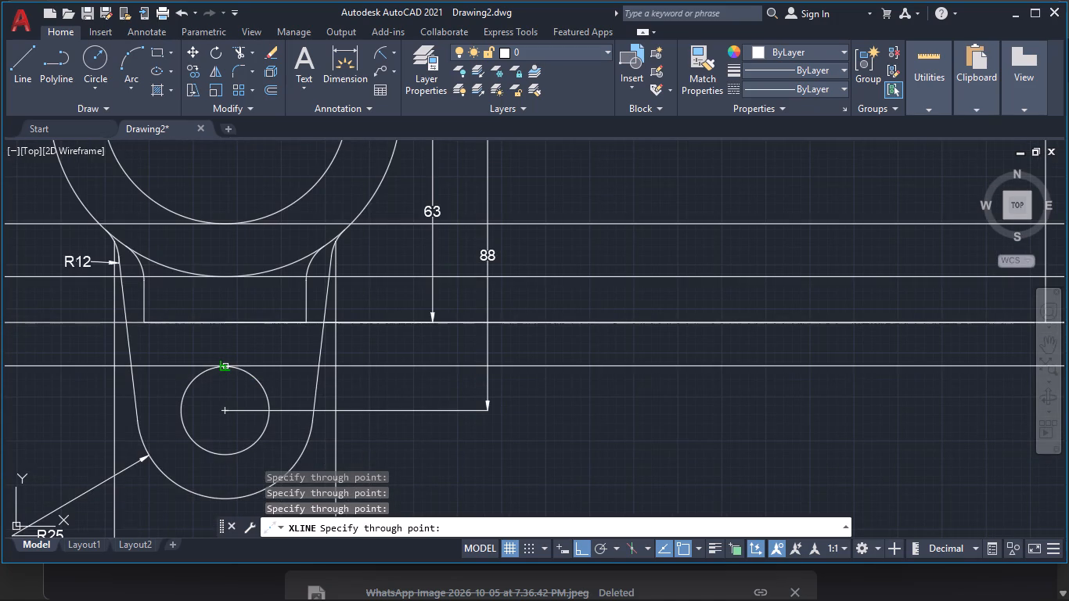
# Add horizontal construction lines through the small boss hole's top, centre and bottom, and through the bottom of the boss's outer arc.
pyautogui.click(222, 364)
pyautogui.click(222, 410)
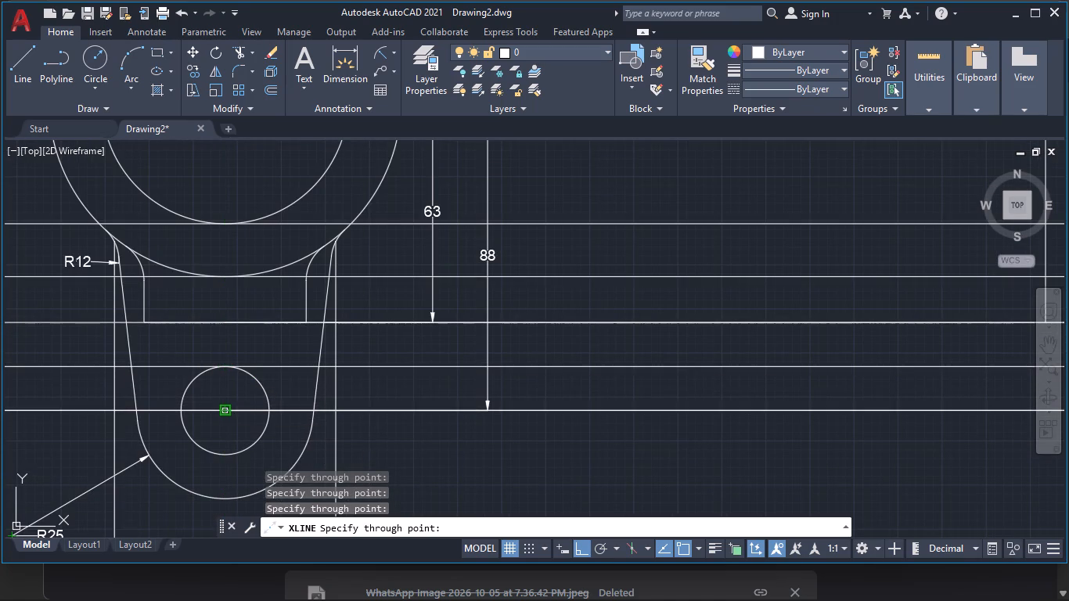
pyautogui.click(221, 450)
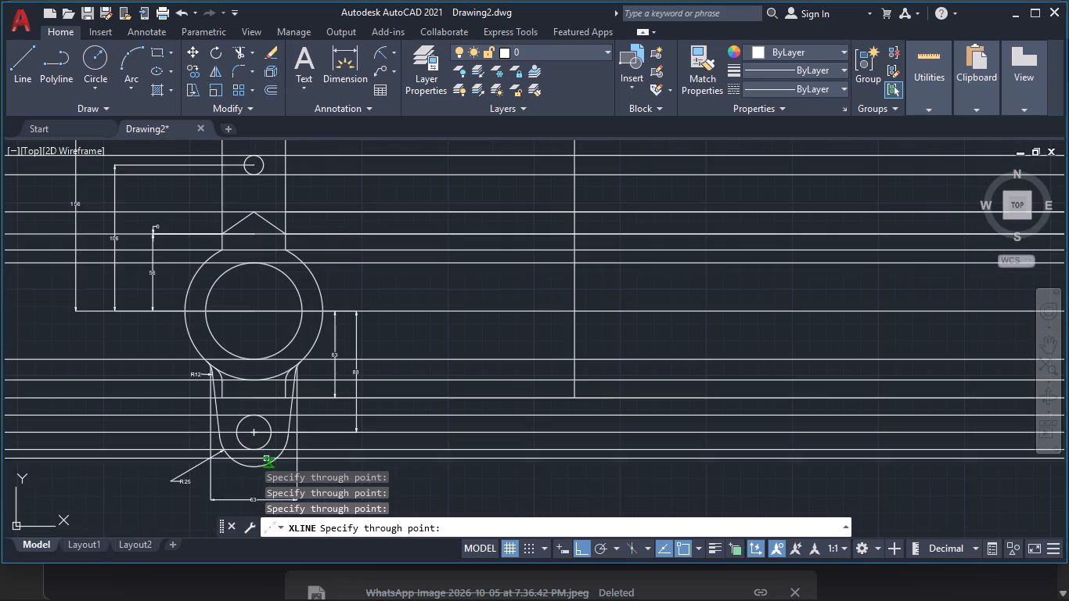
pyautogui.click(253, 470)
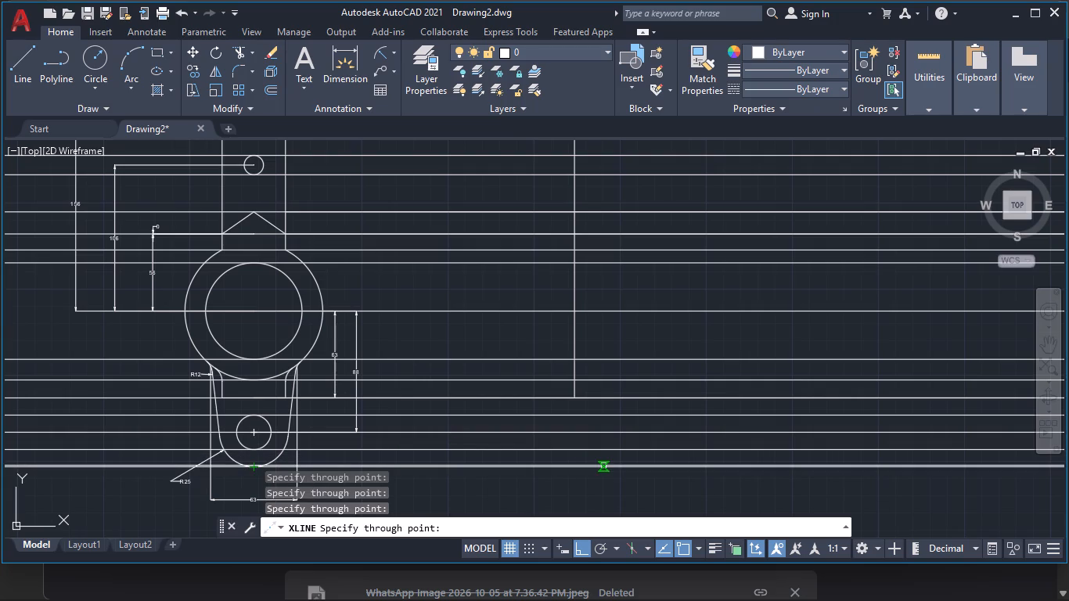
pyautogui.press('Escape')
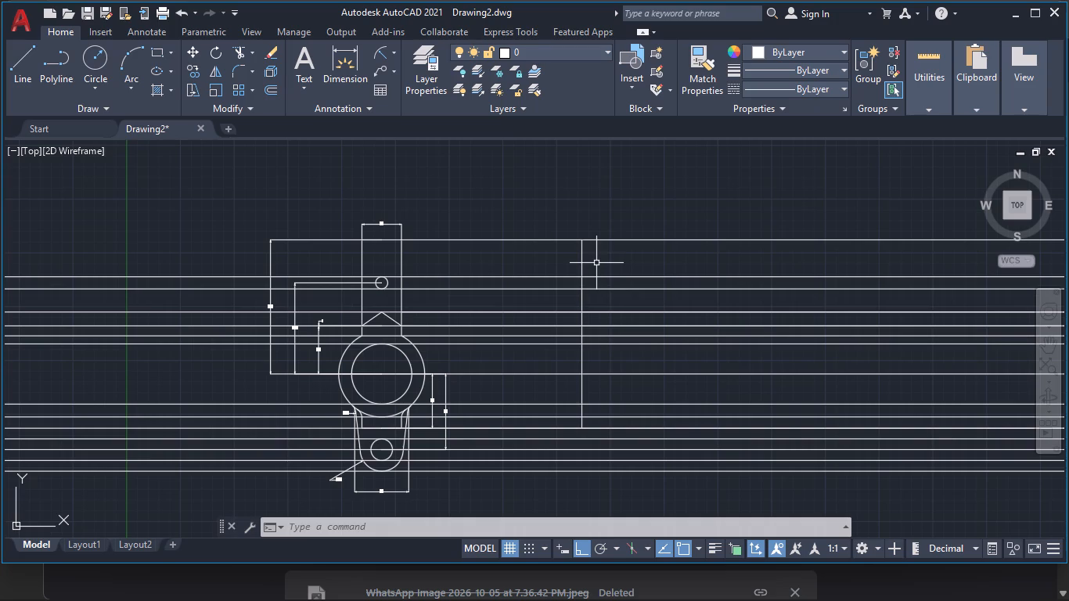
# Offset the vertical line beside the part by 20 mm away from the part, and offset that copy another 20 mm the same way.
pyautogui.press('o')
pyautogui.press('Return')
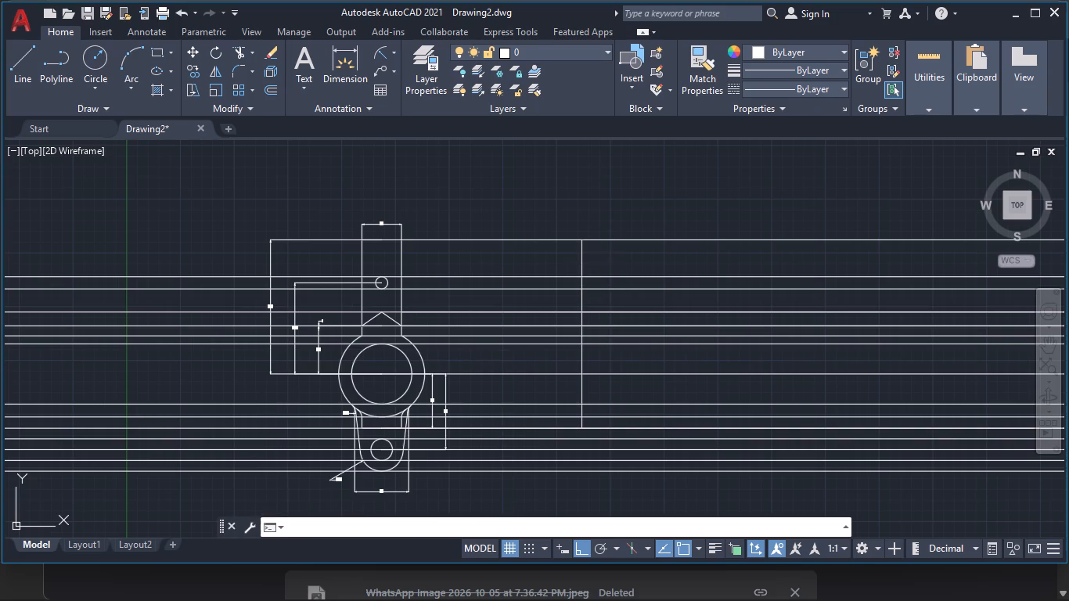
pyautogui.write('20')
pyautogui.press('Return')
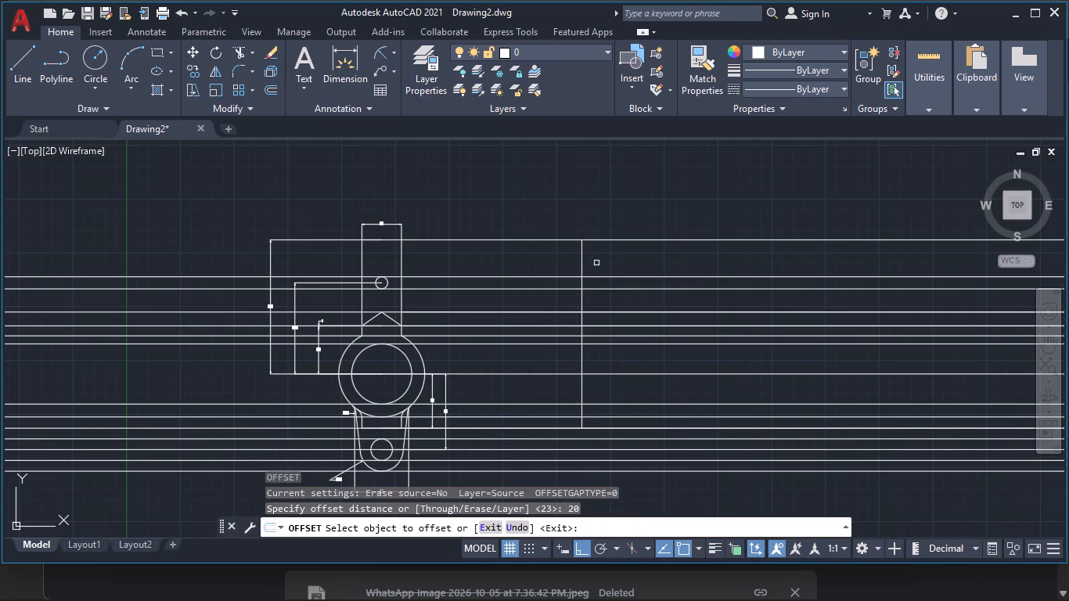
pyautogui.click(582, 262)
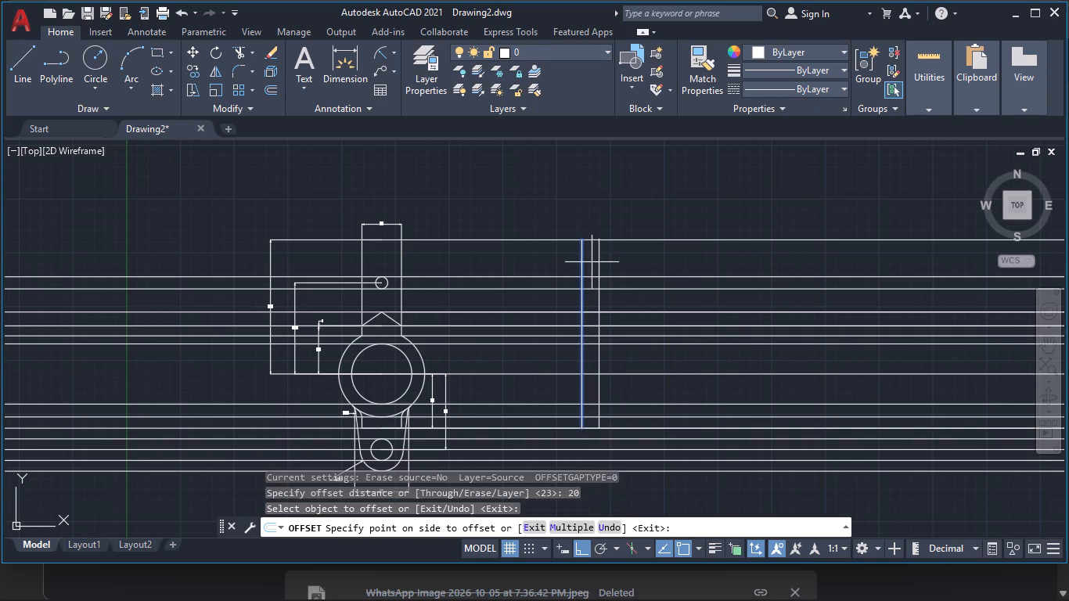
pyautogui.click(606, 261)
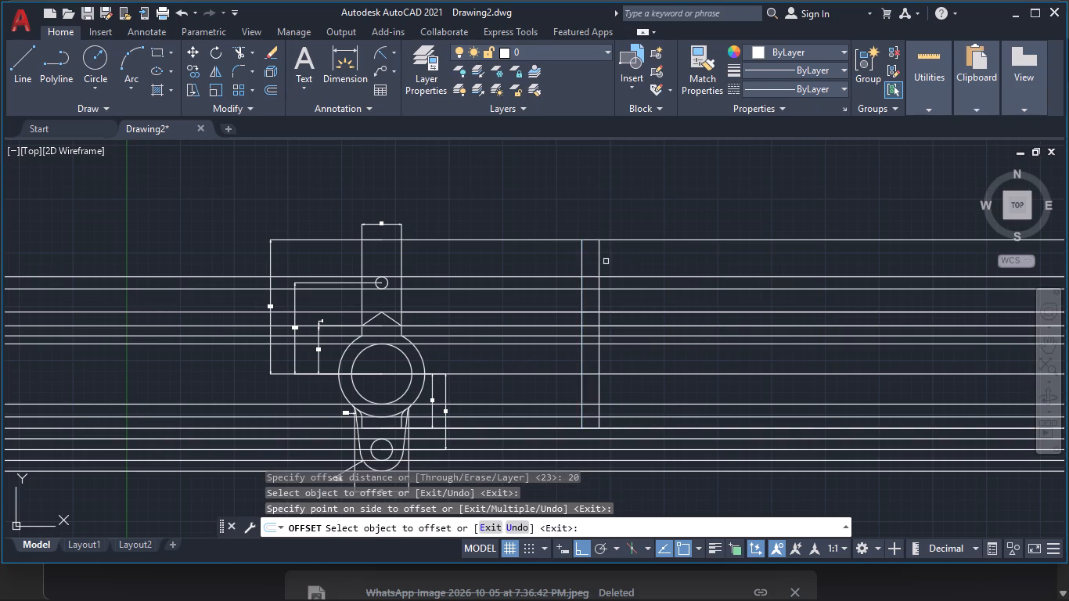
pyautogui.click(600, 261)
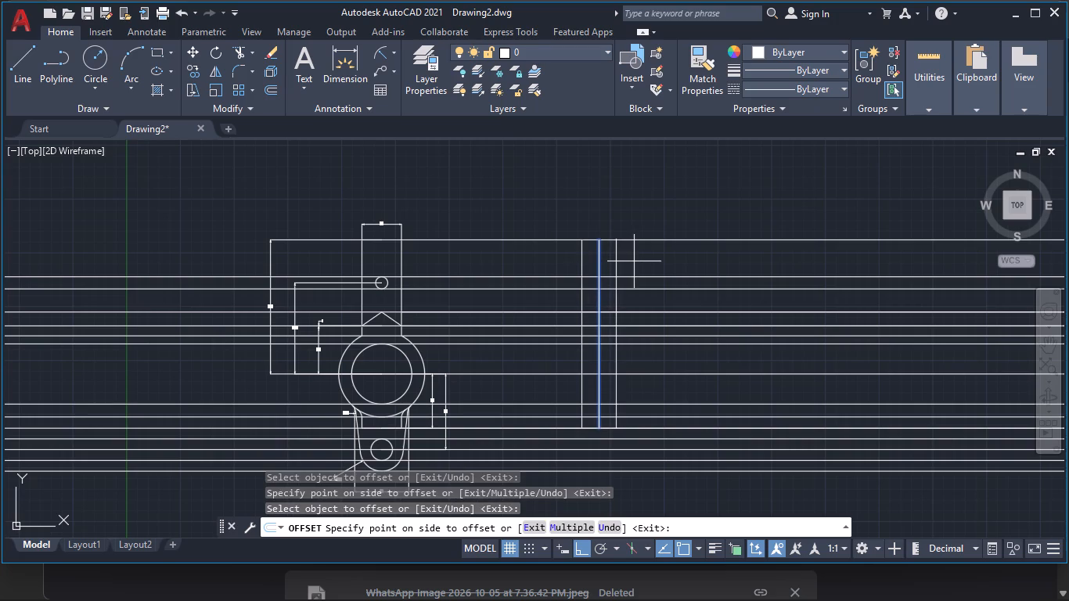
pyautogui.click(634, 261)
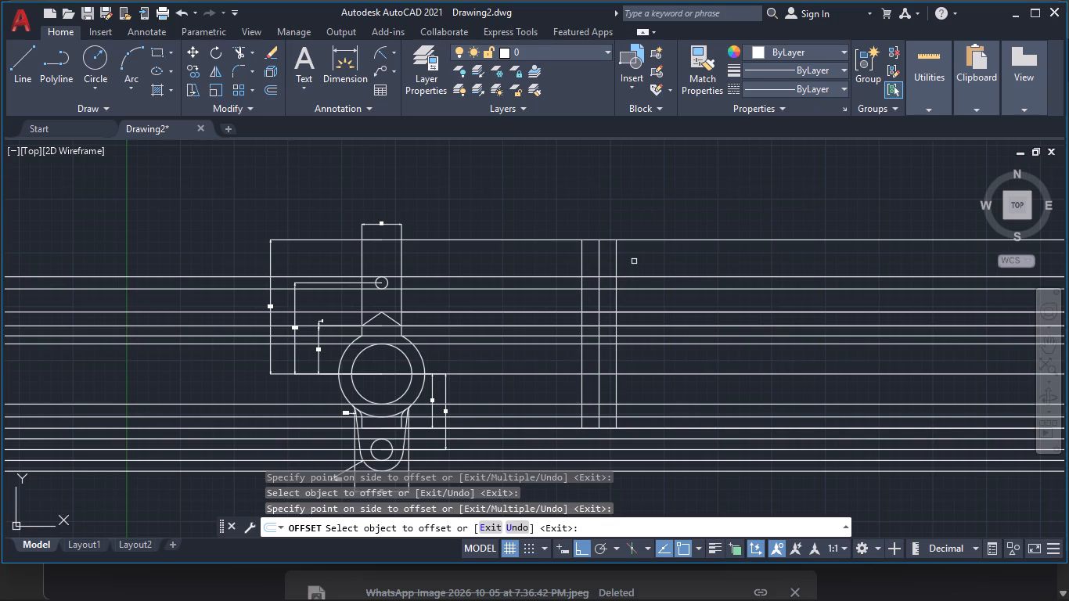
pyautogui.press('space')
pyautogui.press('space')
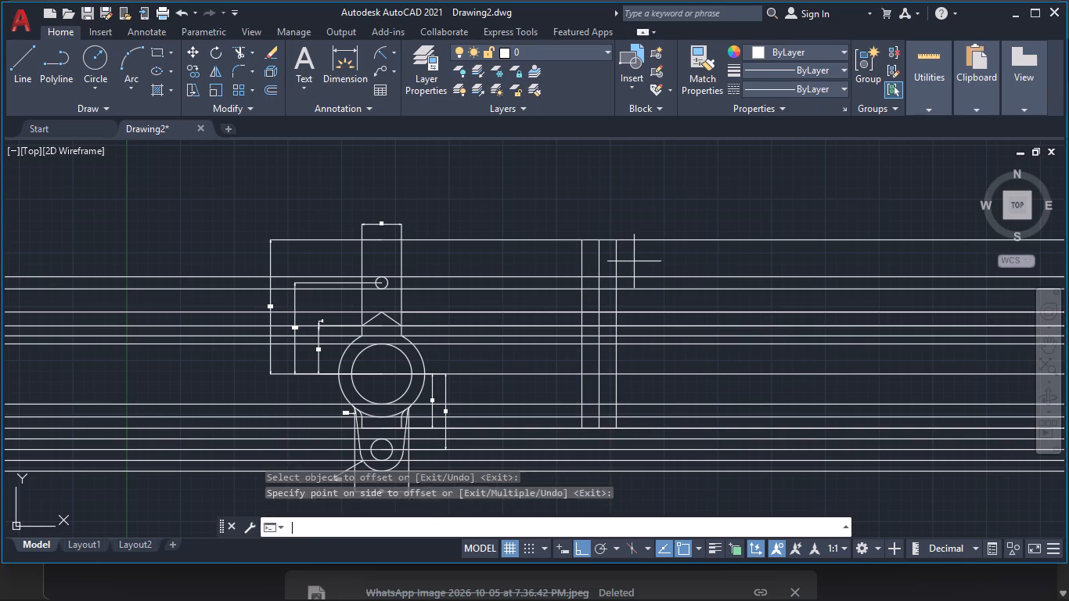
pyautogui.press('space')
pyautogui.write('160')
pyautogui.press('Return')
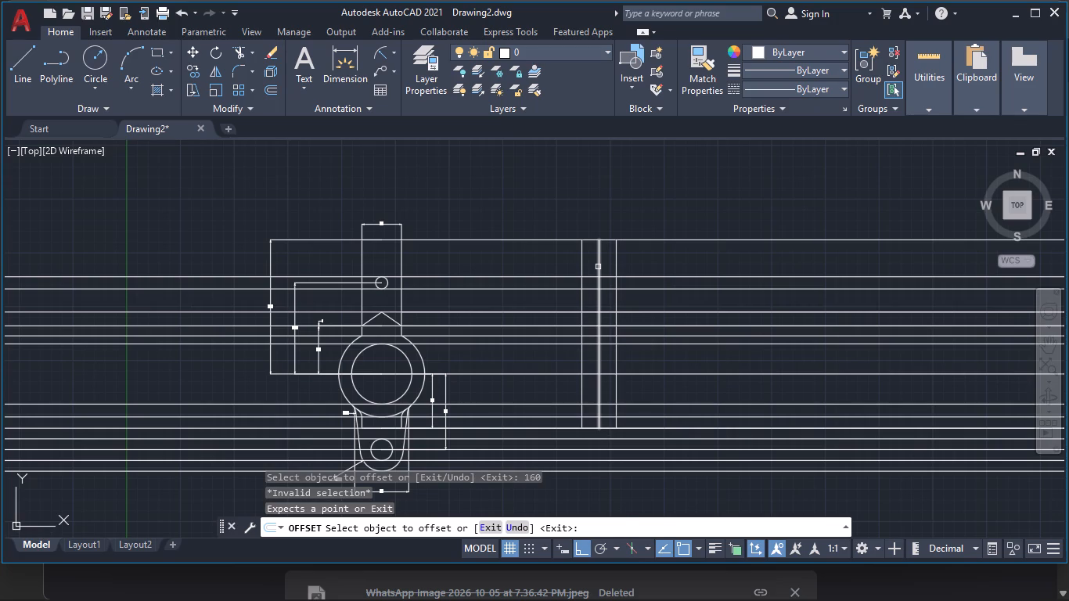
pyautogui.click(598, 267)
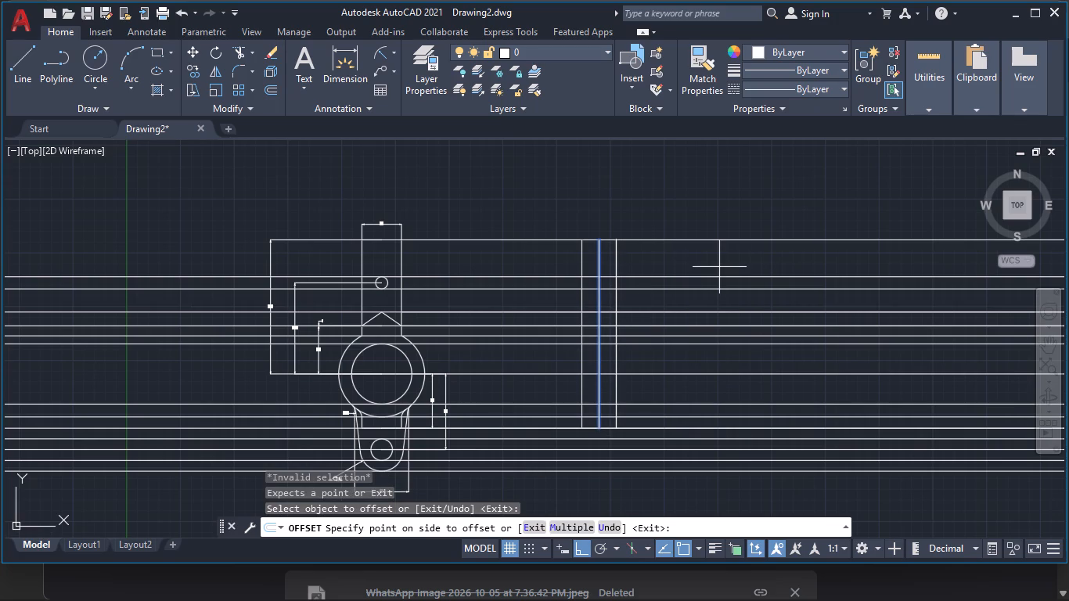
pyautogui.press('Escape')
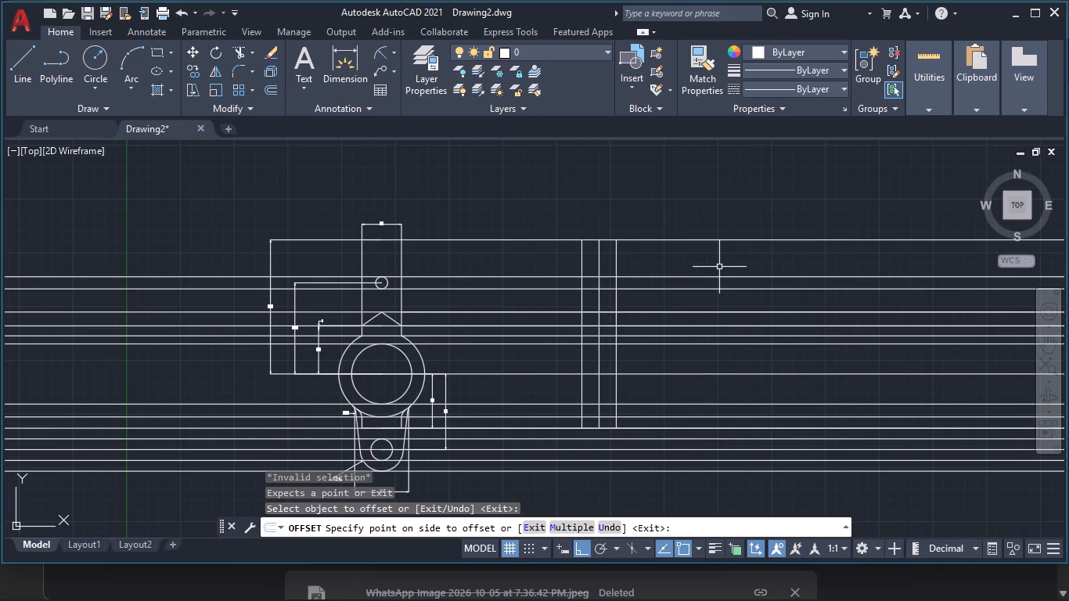
# Offset the middle of the three vertical lines by 160 mm away from the part.
pyautogui.press('space')
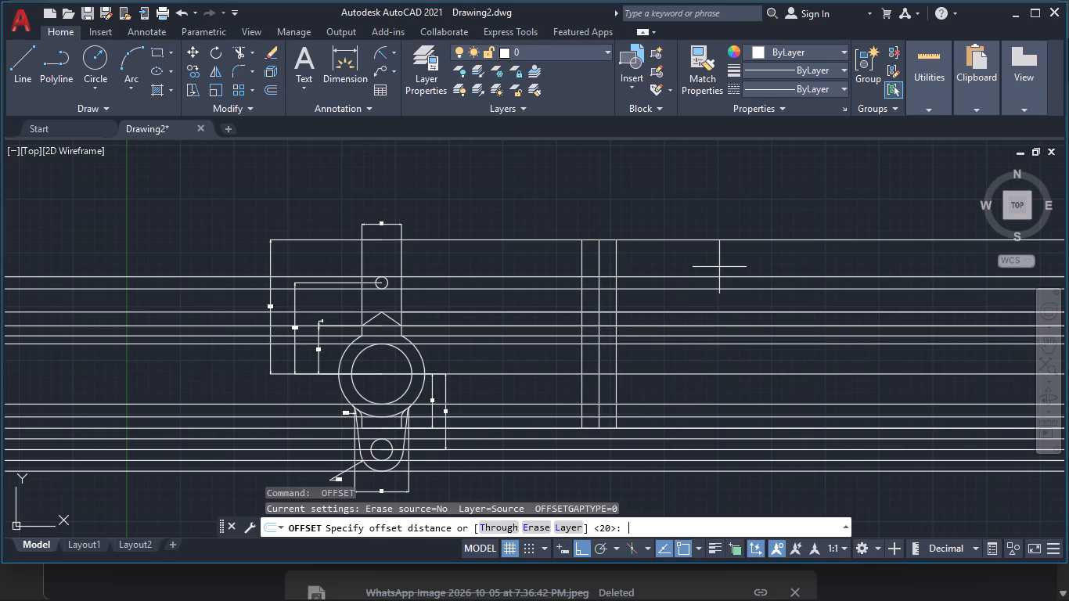
pyautogui.write('160')
pyautogui.press('Return')
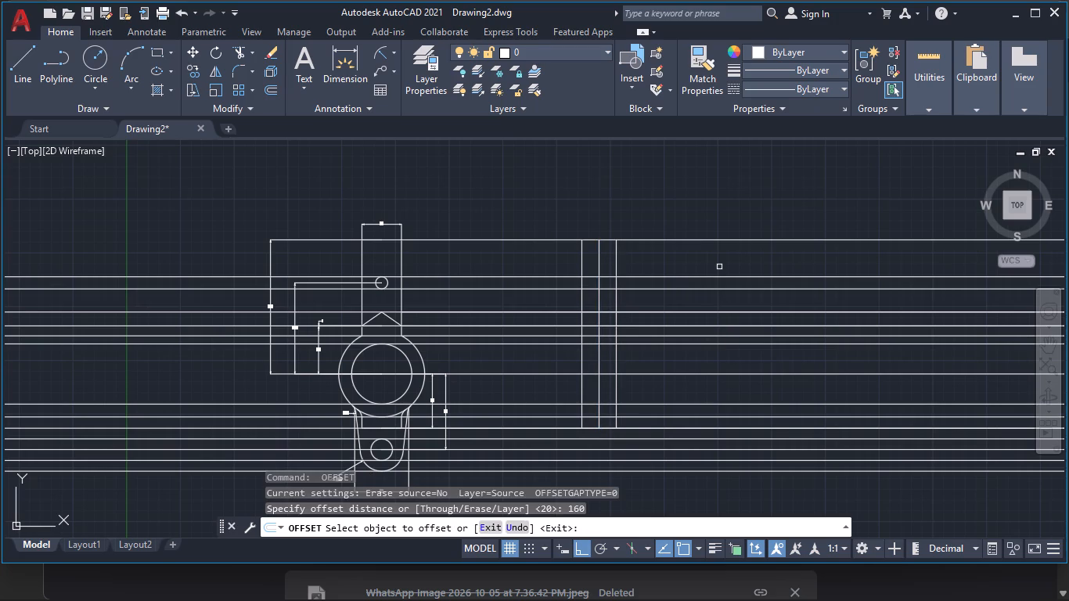
pyautogui.click(599, 265)
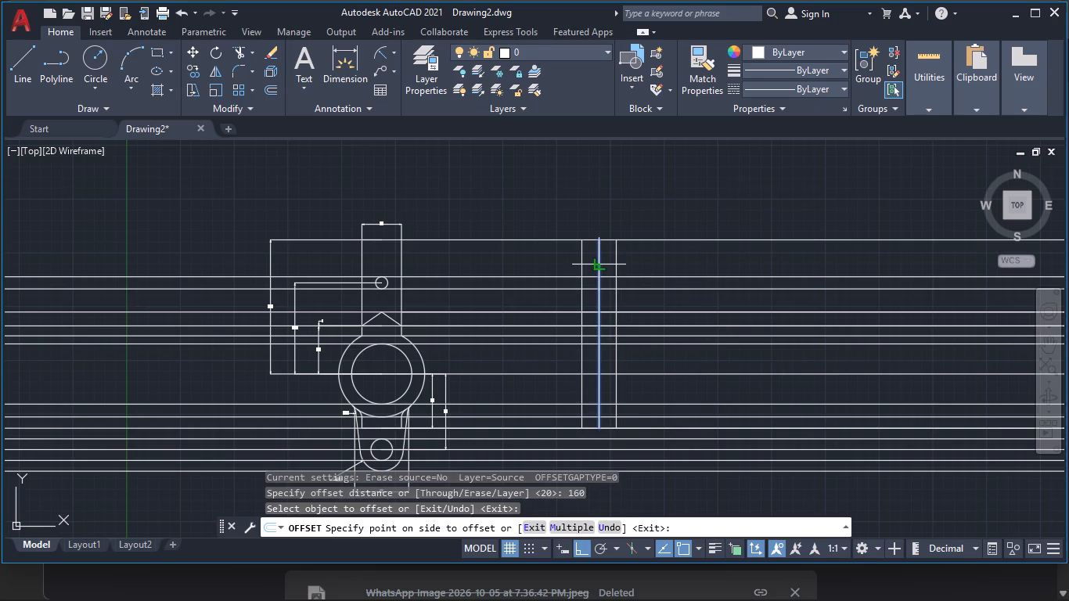
pyautogui.click(641, 267)
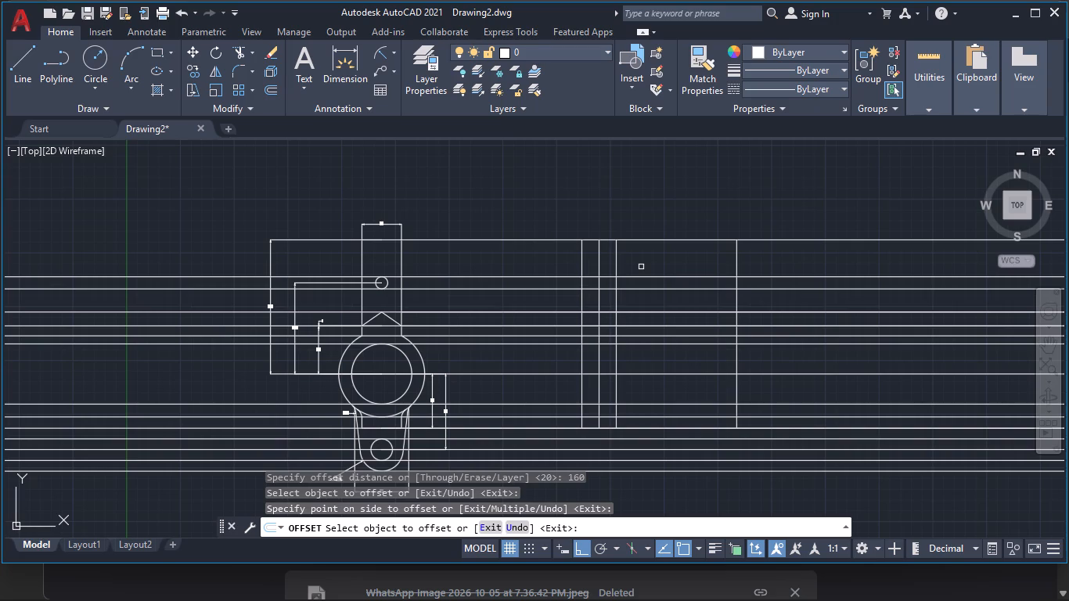
pyautogui.press('space')
# Offset the vertical line farthest from the part by 20 mm to both sides.
pyautogui.press('space')
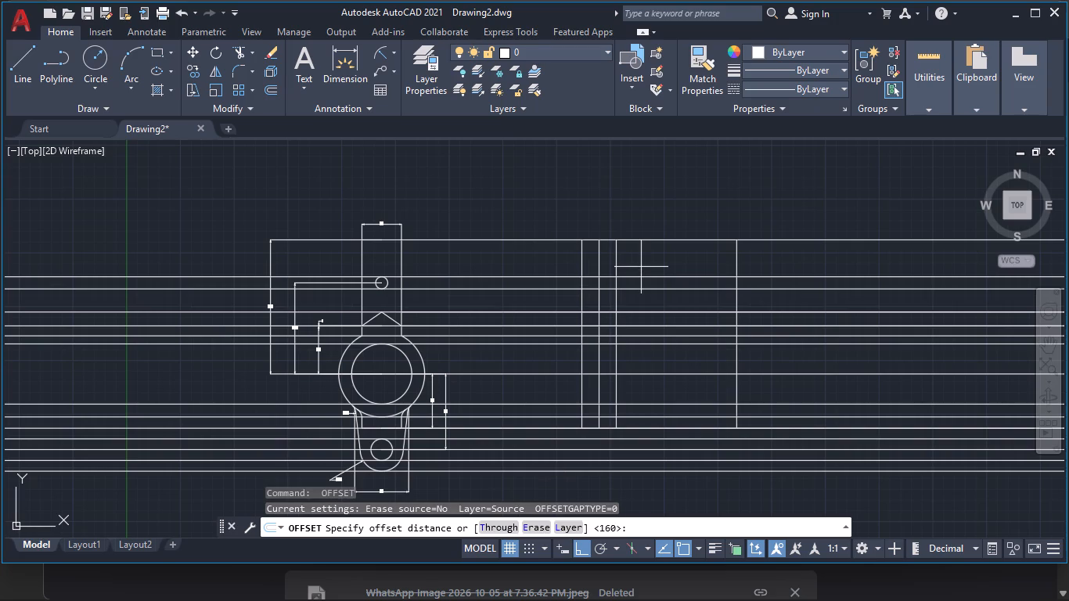
pyautogui.write('20')
pyautogui.press('Return')
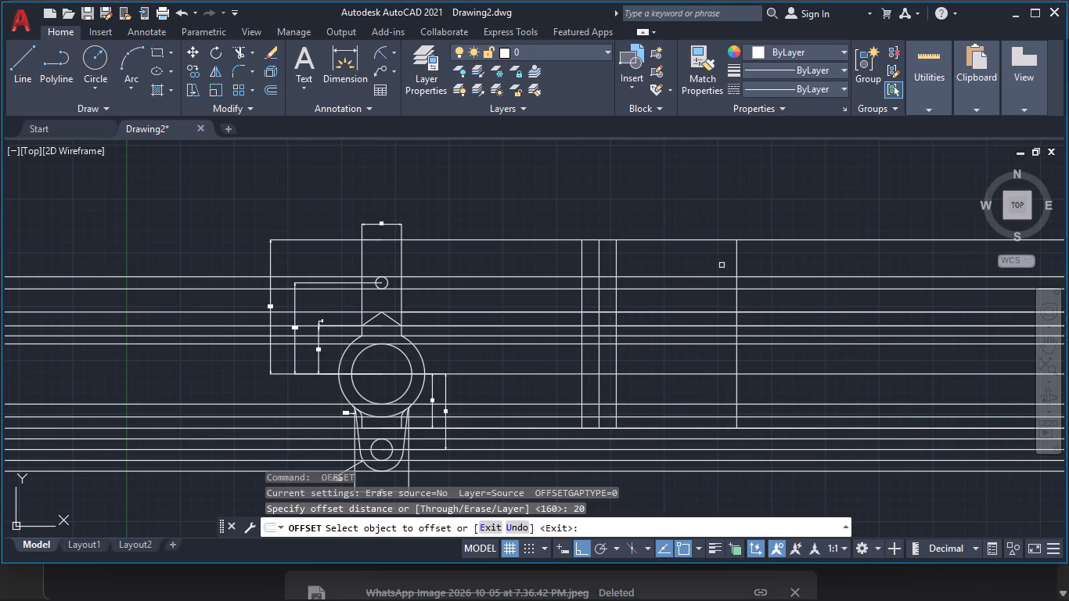
pyautogui.click(736, 265)
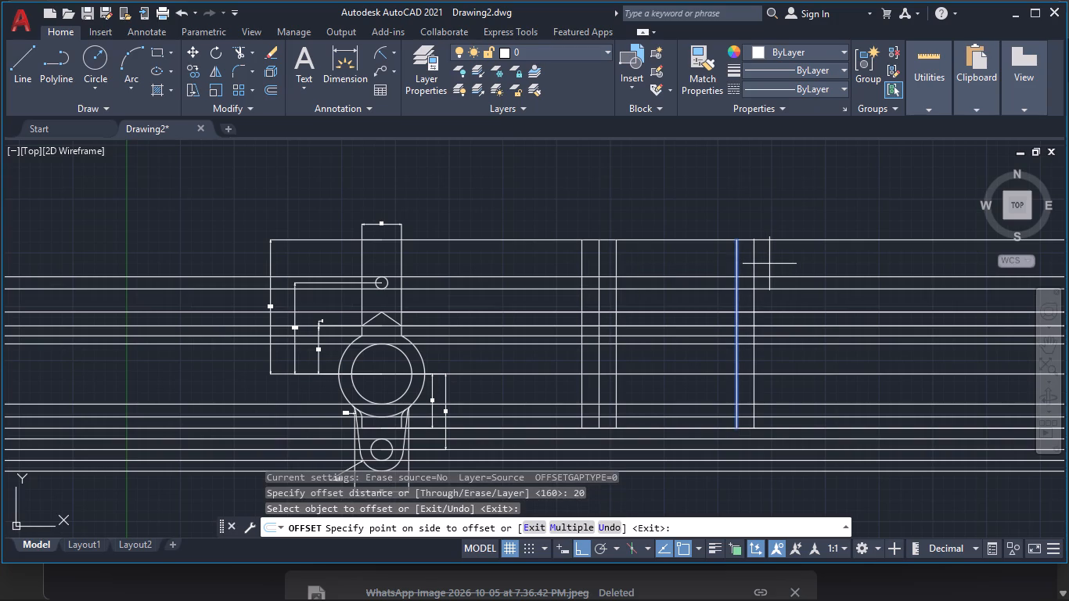
pyautogui.click(769, 264)
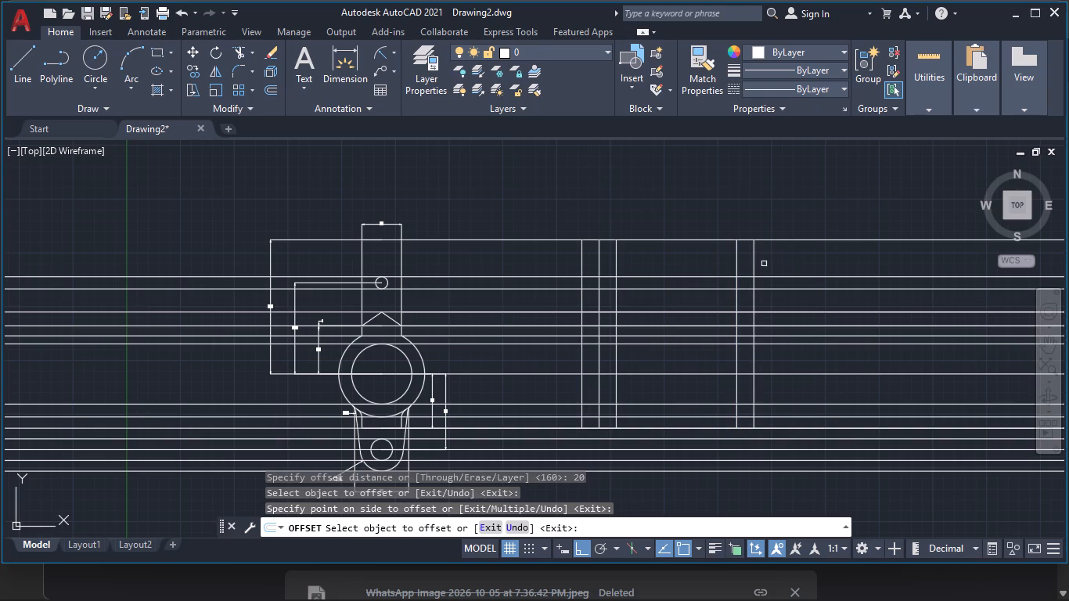
pyautogui.click(738, 268)
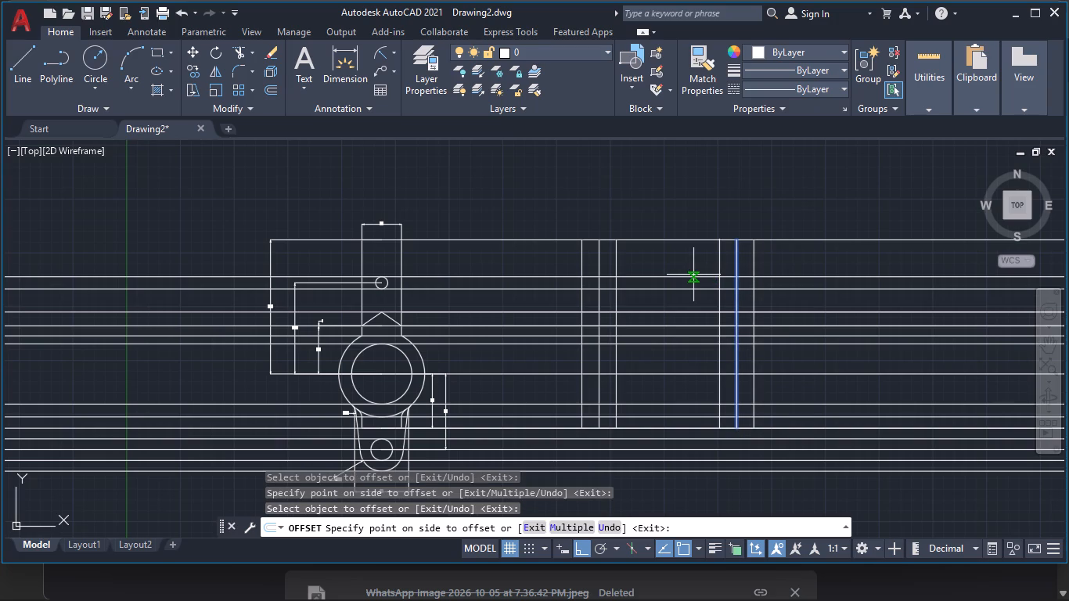
pyautogui.click(693, 275)
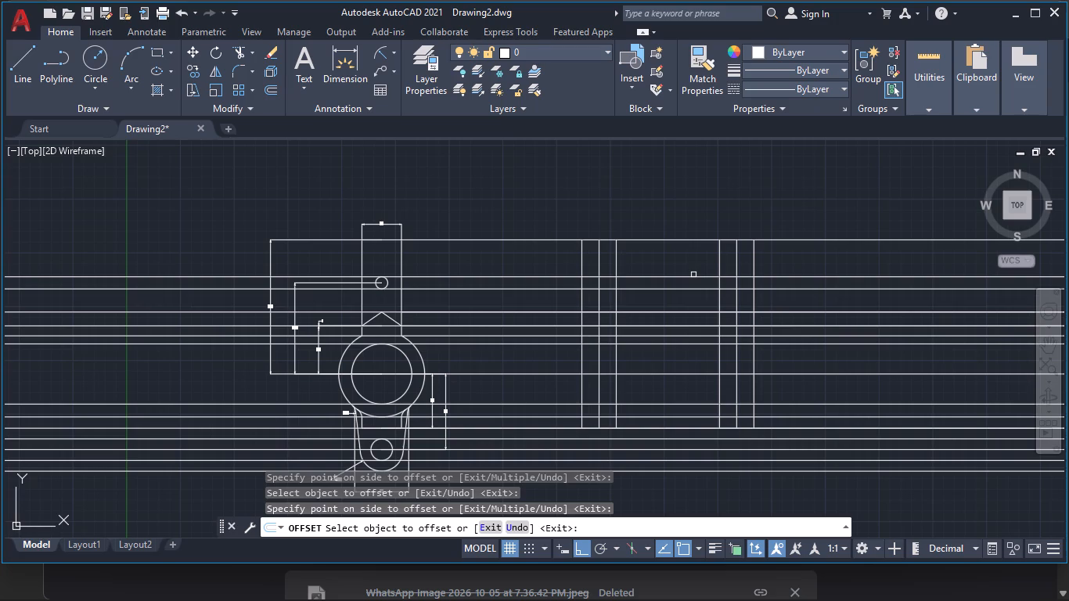
pyautogui.press('Escape')
# Trim the nearer outermost vertical above the V-apex line, and the arm hole's projection lines between the part and the second view.
pyautogui.write('tr')
pyautogui.press('Return')
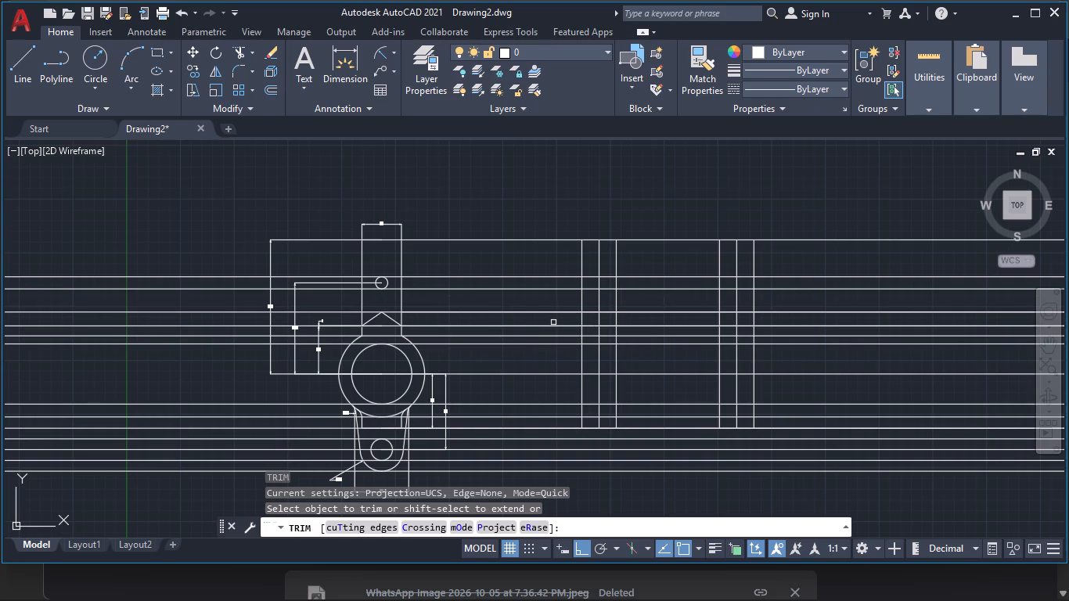
pyautogui.click(574, 306)
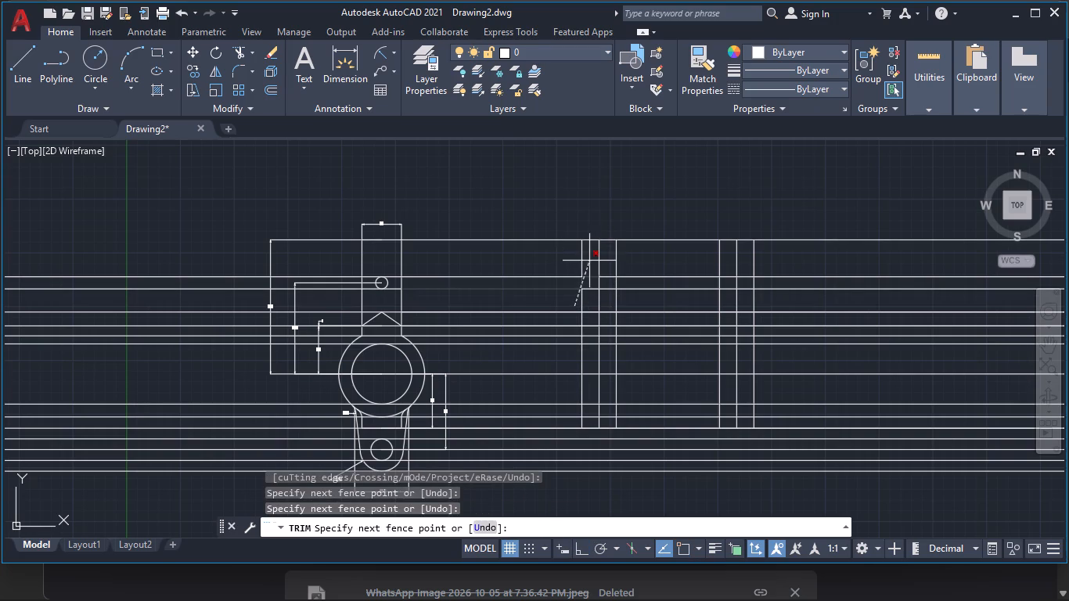
pyautogui.click(589, 272)
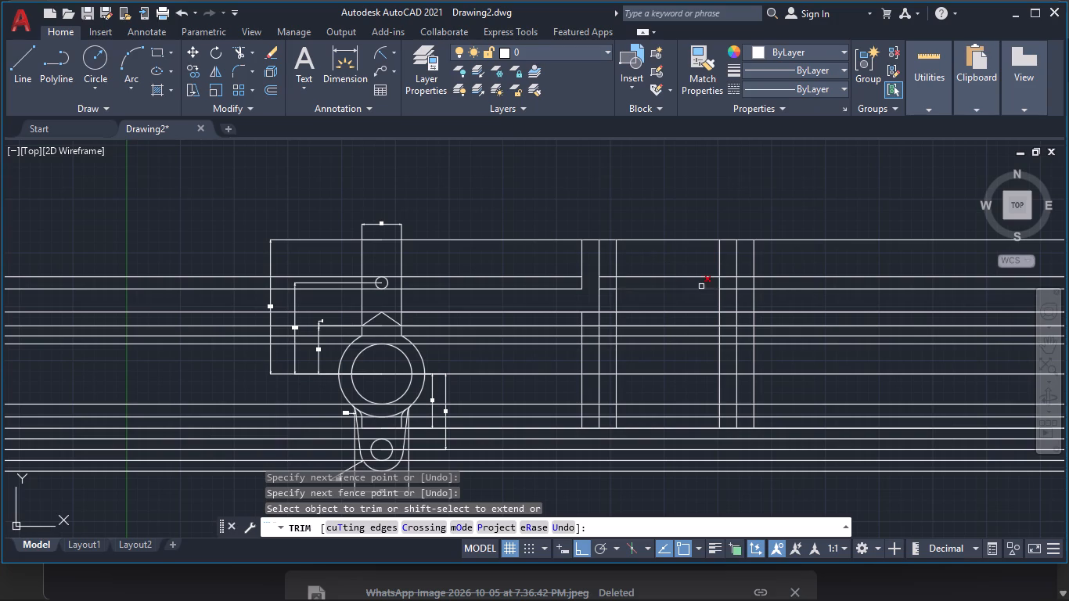
pyautogui.click(752, 300)
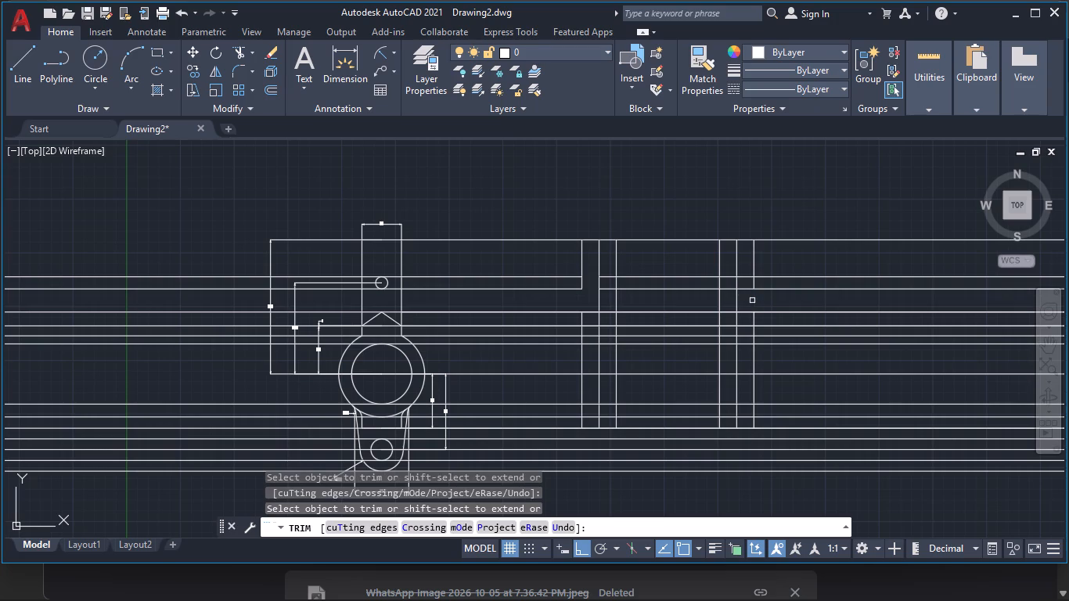
pyautogui.click(582, 260)
pyautogui.click(542, 267)
pyautogui.click(524, 293)
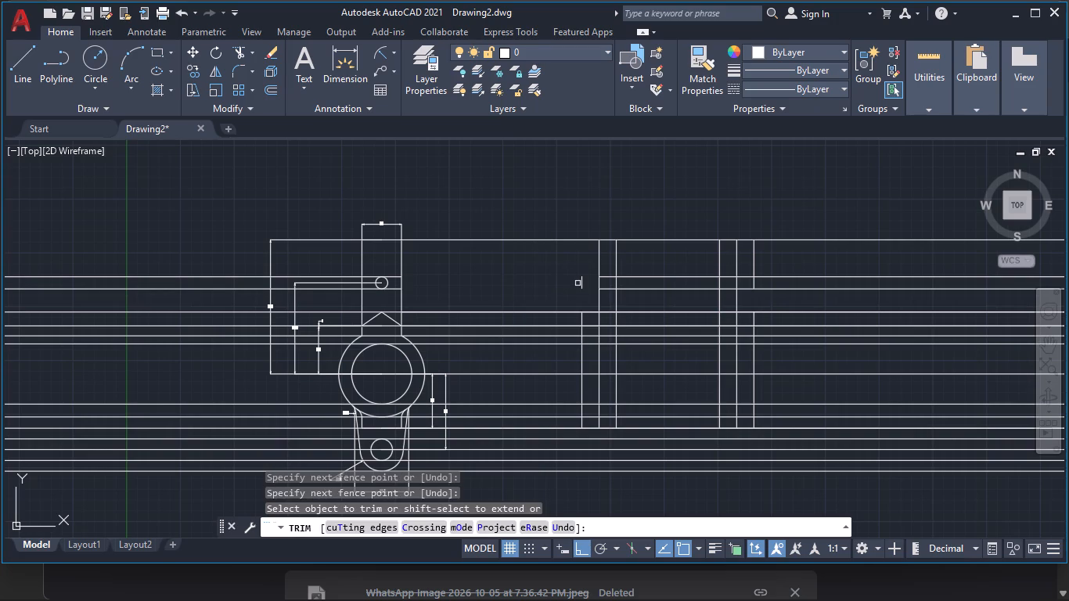
pyautogui.click(580, 283)
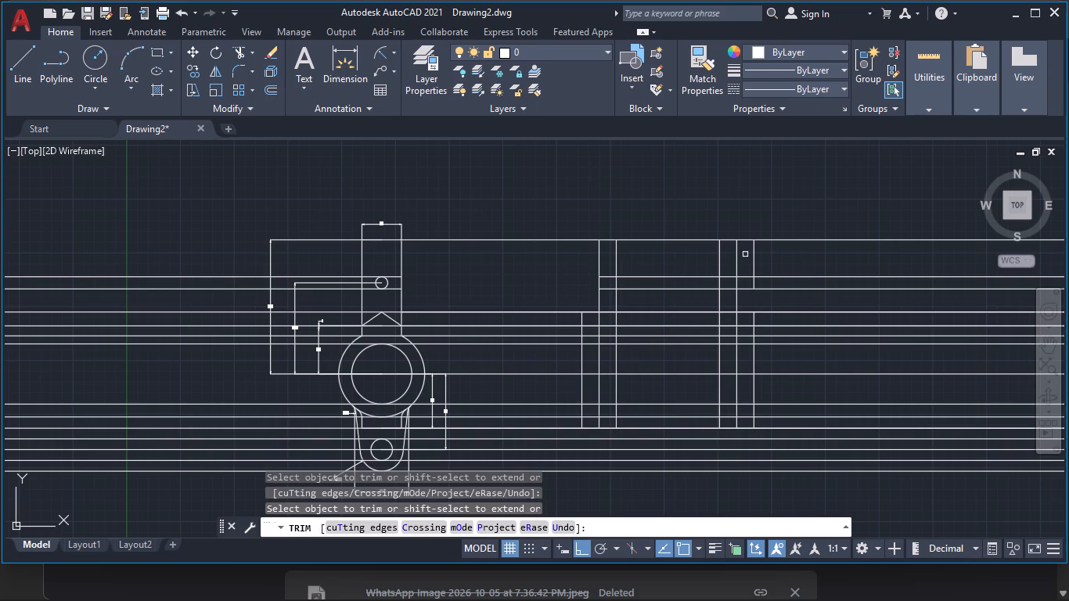
# Trim the farther outermost vertical above the V-apex line, and the arm hole's projection lines extending beyond the second view's far edge.
pyautogui.click(746, 254)
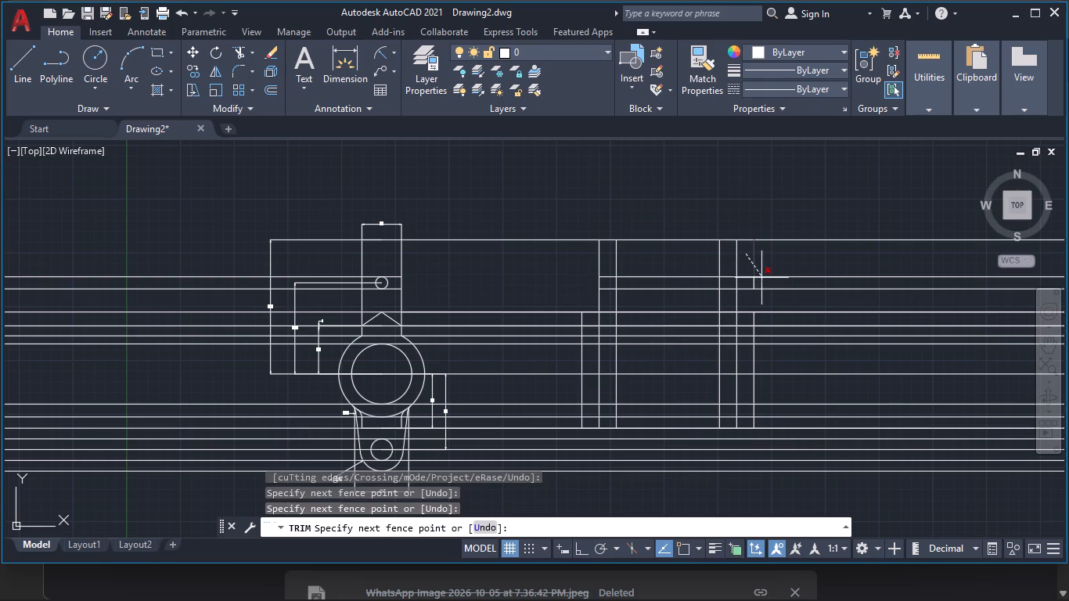
pyautogui.click(768, 291)
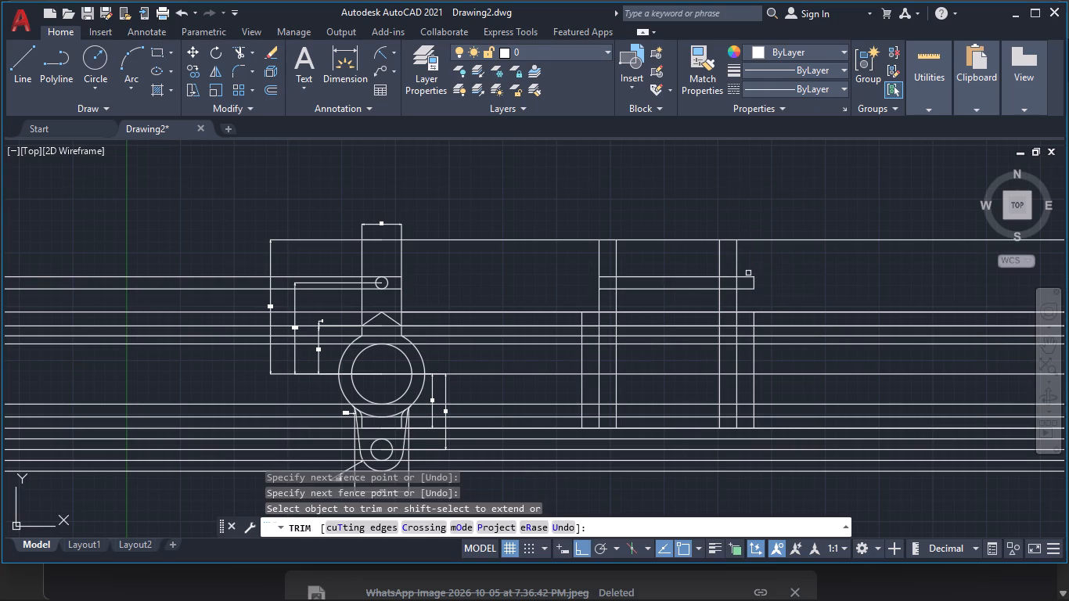
pyautogui.click(748, 273)
pyautogui.click(758, 294)
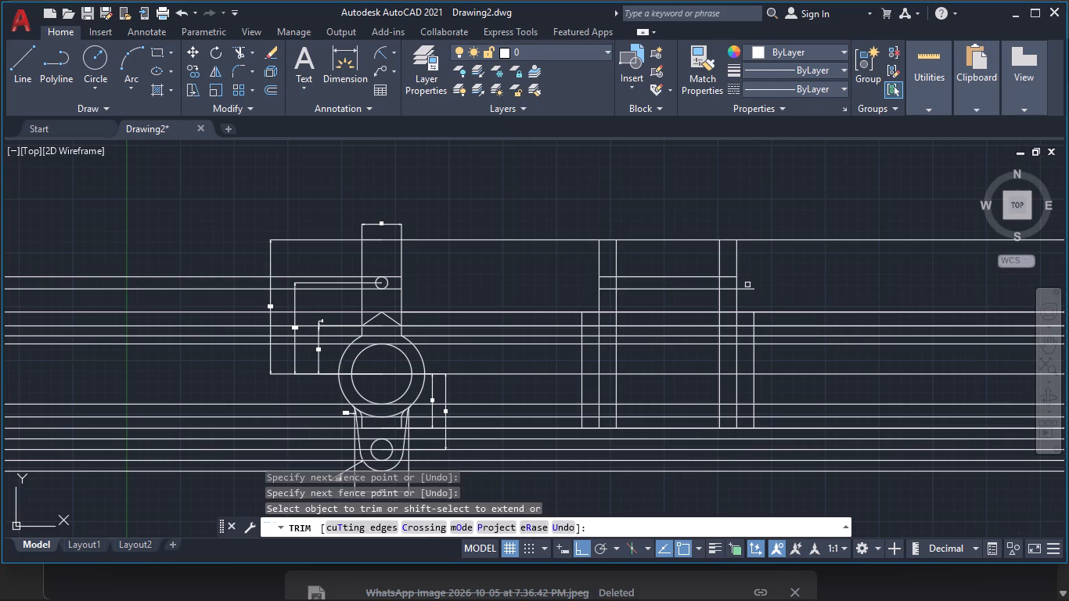
pyautogui.click(747, 288)
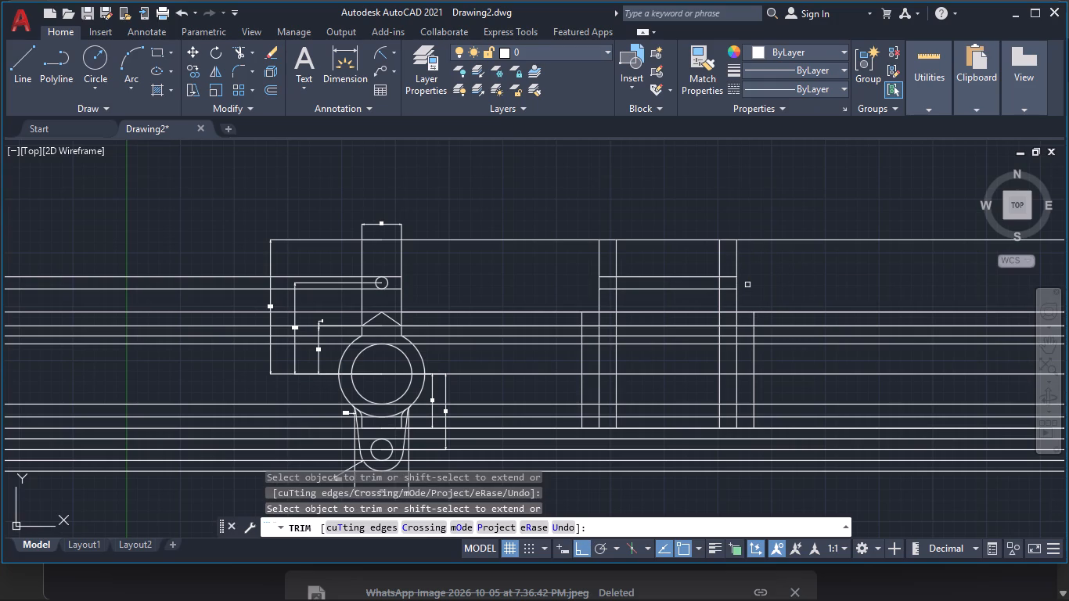
# Trim the second view's four vertical lines between the arm hole's top and bottom projection lines.
pyautogui.click(747, 285)
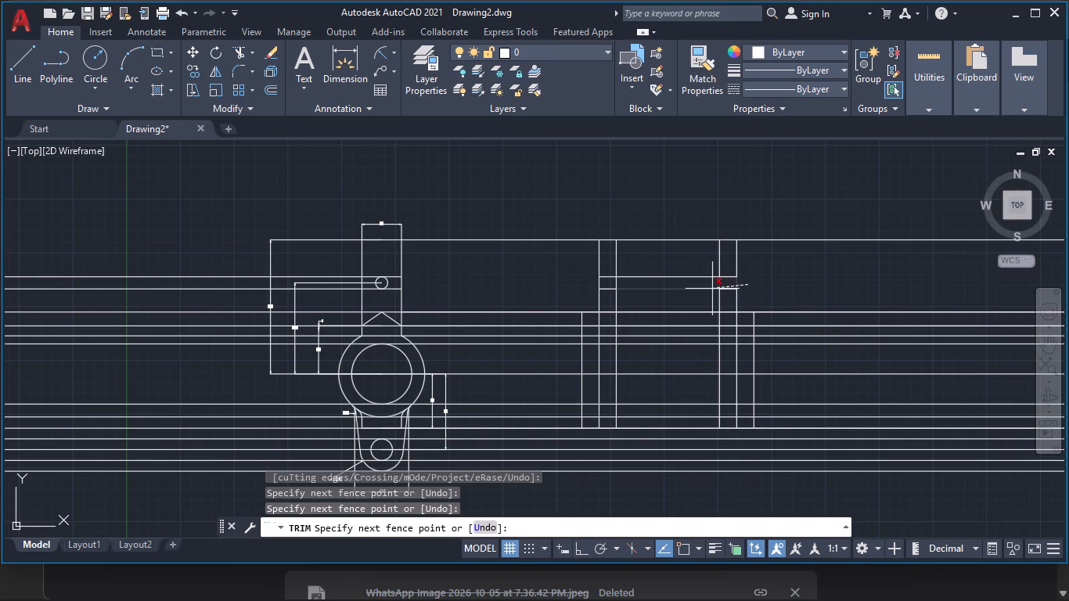
pyautogui.click(592, 284)
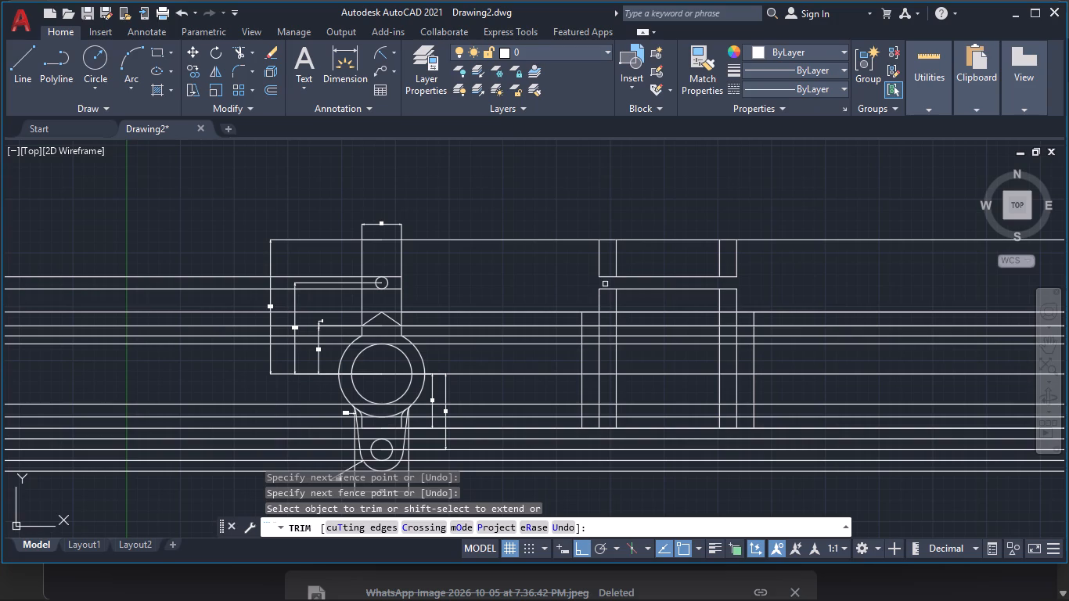
pyautogui.press('Escape')
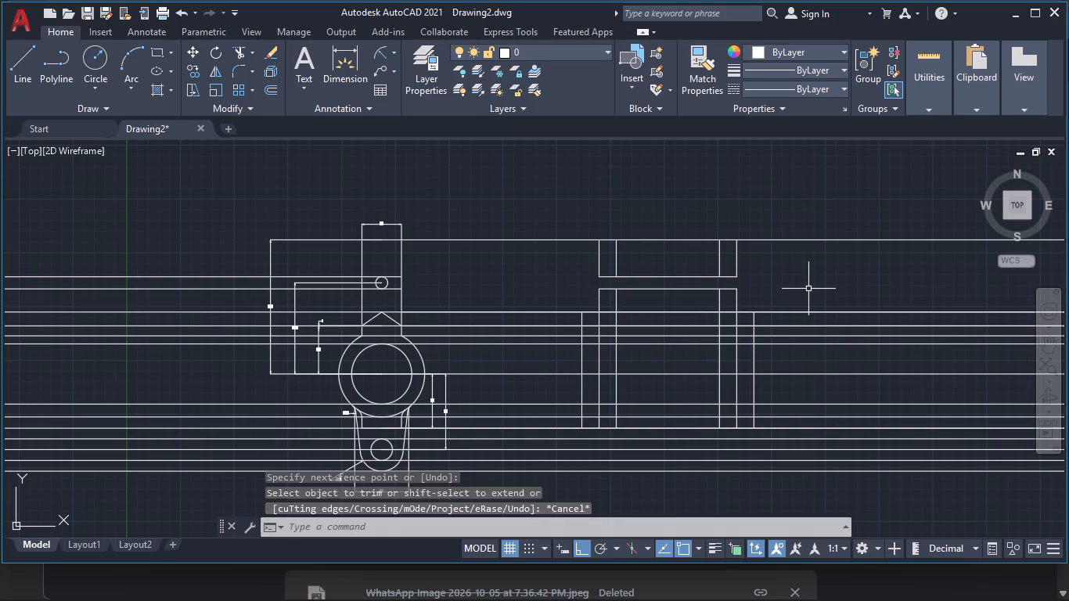
# Add a centerline between the arm hole's top and bottom lines in the second view.
pyautogui.write('cen')
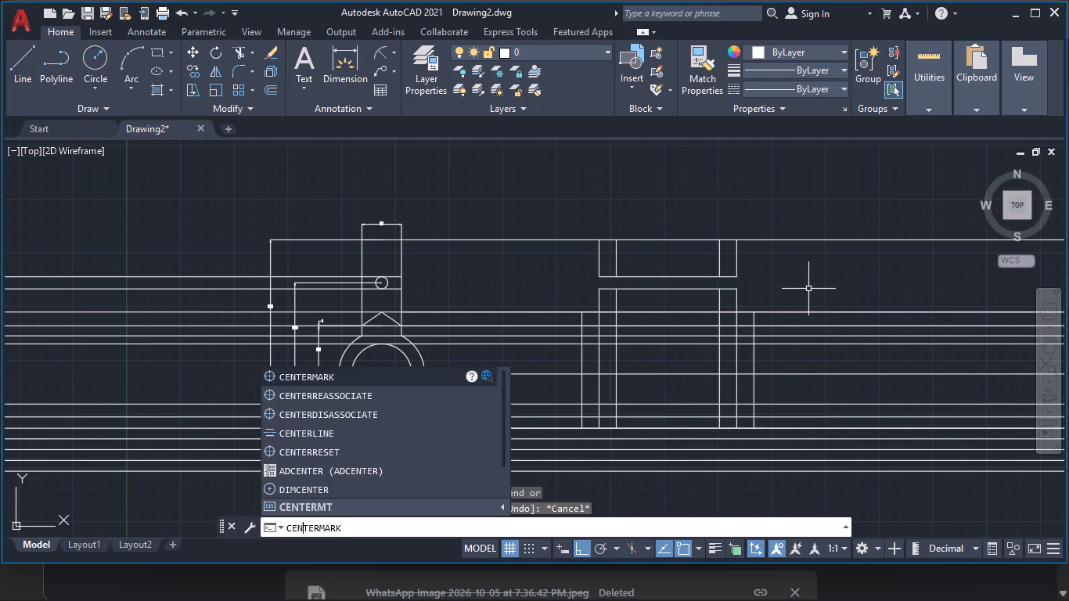
pyautogui.click(390, 439)
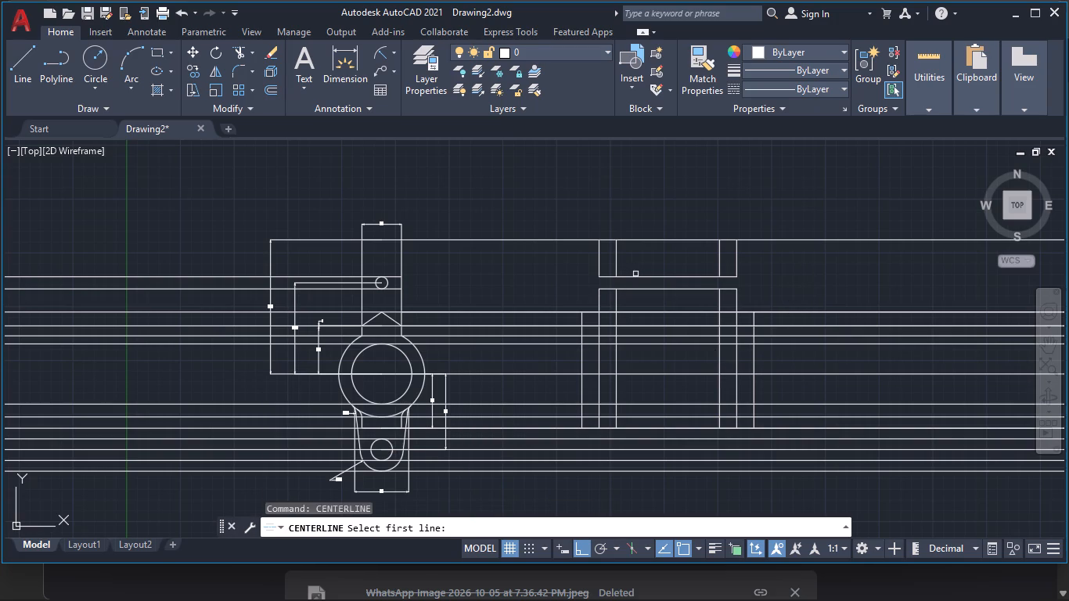
pyautogui.click(639, 275)
pyautogui.moveTo(639, 275); pyautogui.dragTo(640, 289)
pyautogui.click(640, 289)
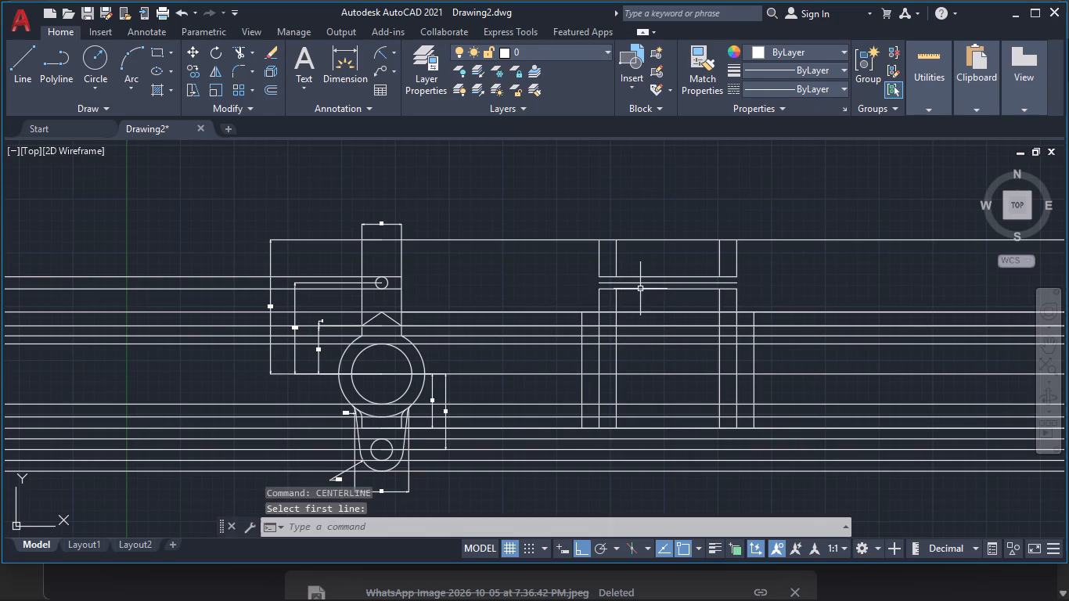
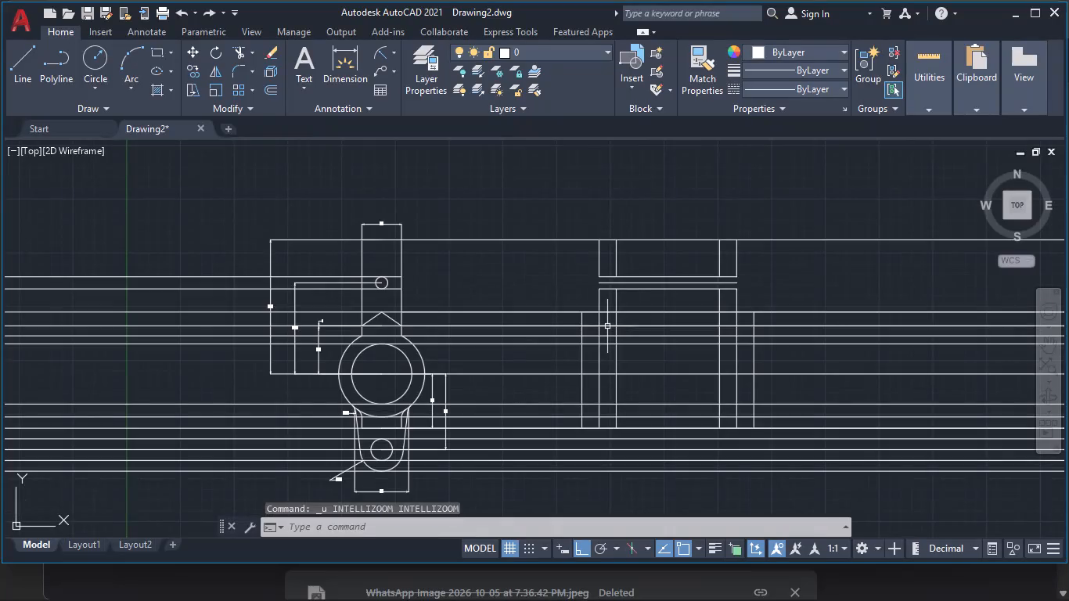
# Undo the arm hole's centerline in the second view and the trims made just before it.
pyautogui.hotkey('ctrl', 'z')
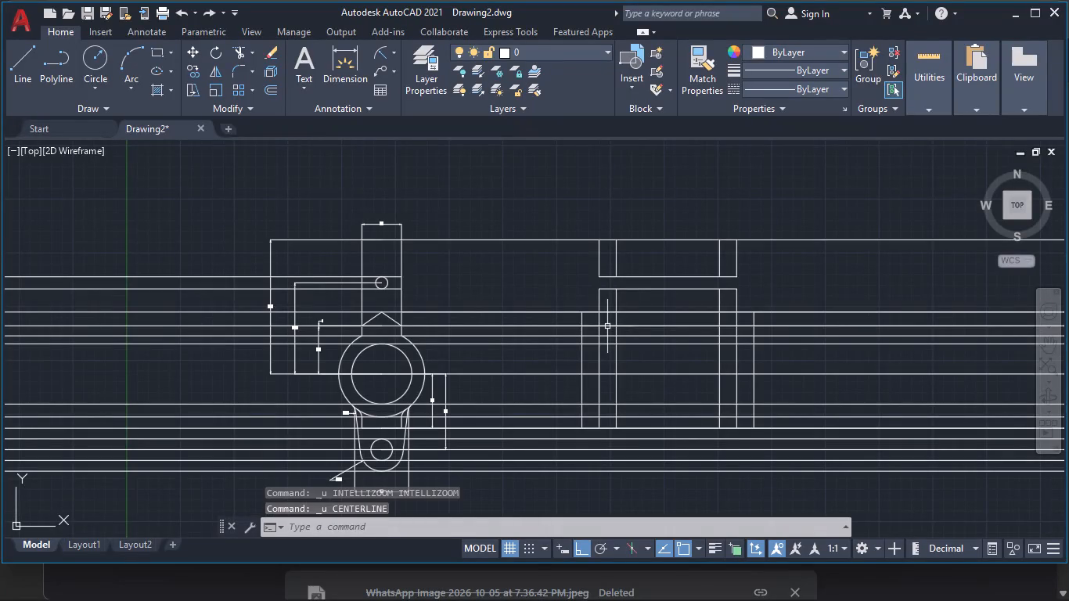
pyautogui.hotkey('ctrl', 'z')
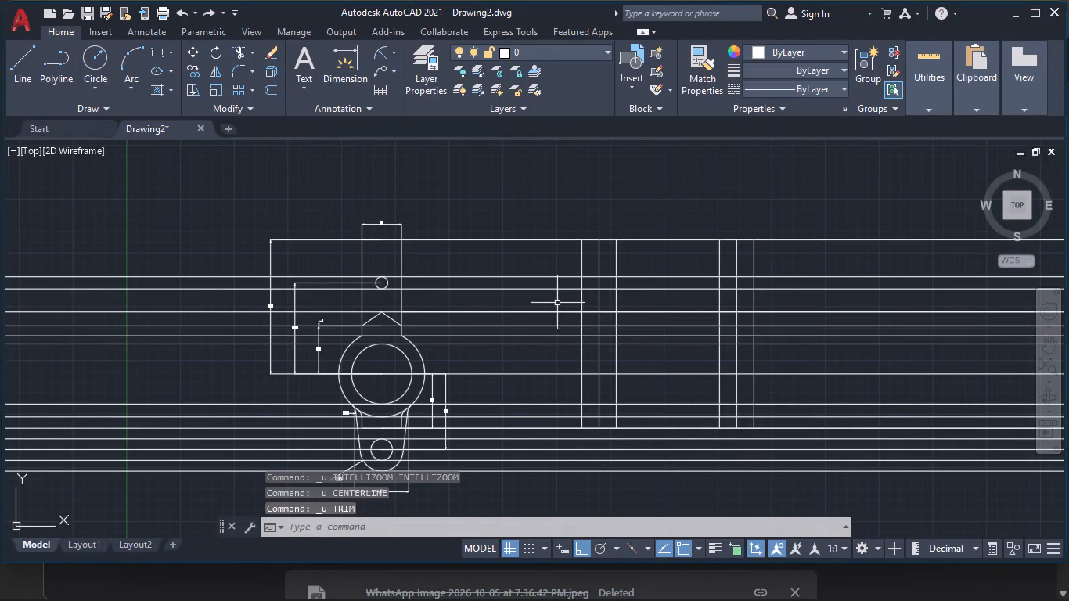
# Trim the second view's nearer outermost vertical above the V-apex line, and the arm hole's projection lines between the part and the adjacent vertical.
pyautogui.write('tr')
pyautogui.press('Return')
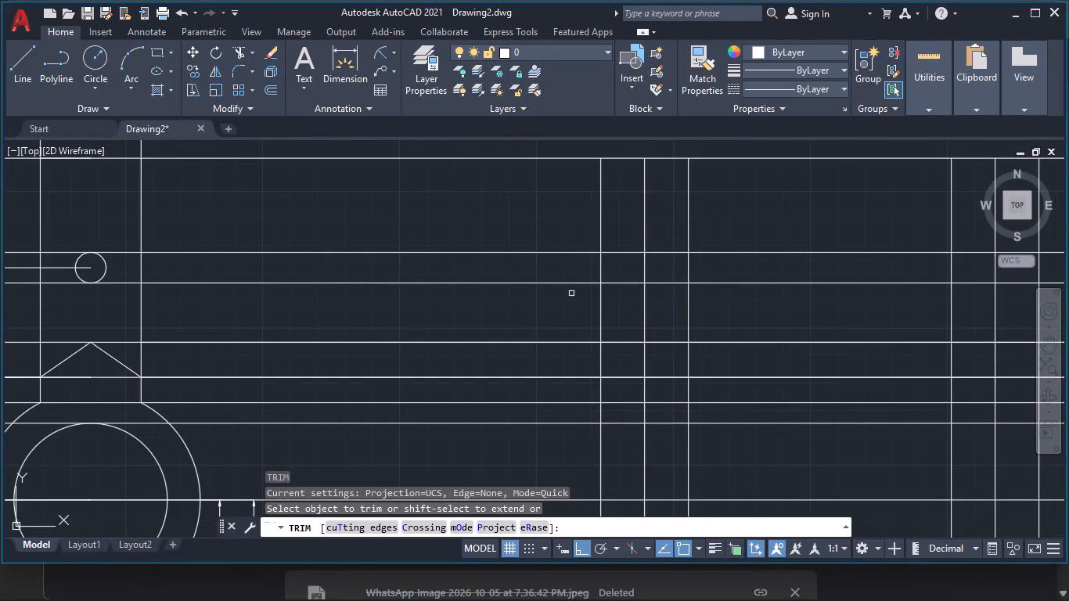
pyautogui.click(615, 214)
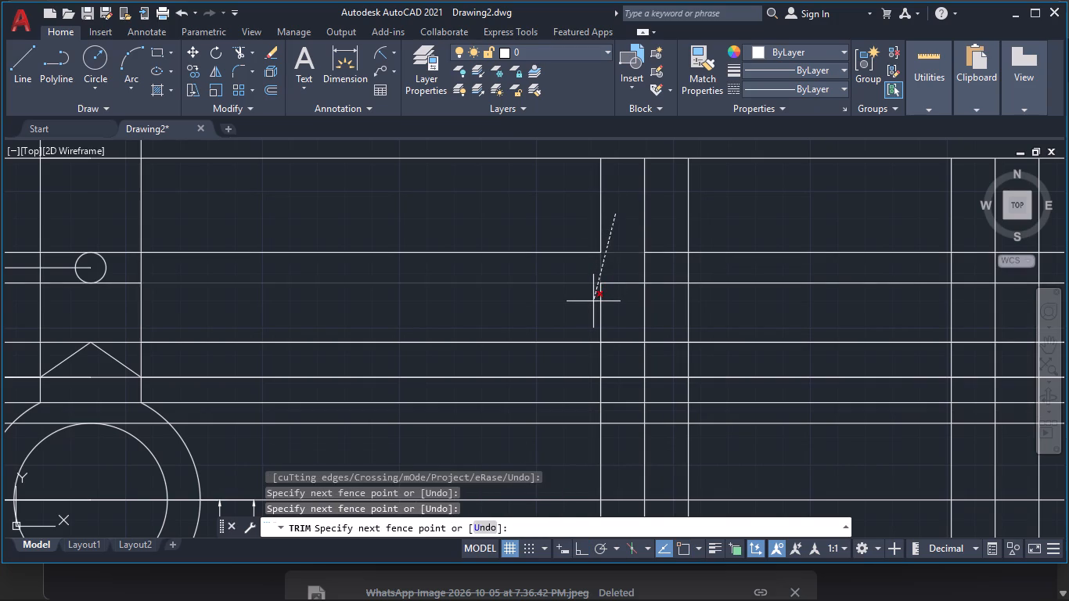
pyautogui.click(593, 301)
pyautogui.click(569, 218)
pyautogui.click(618, 297)
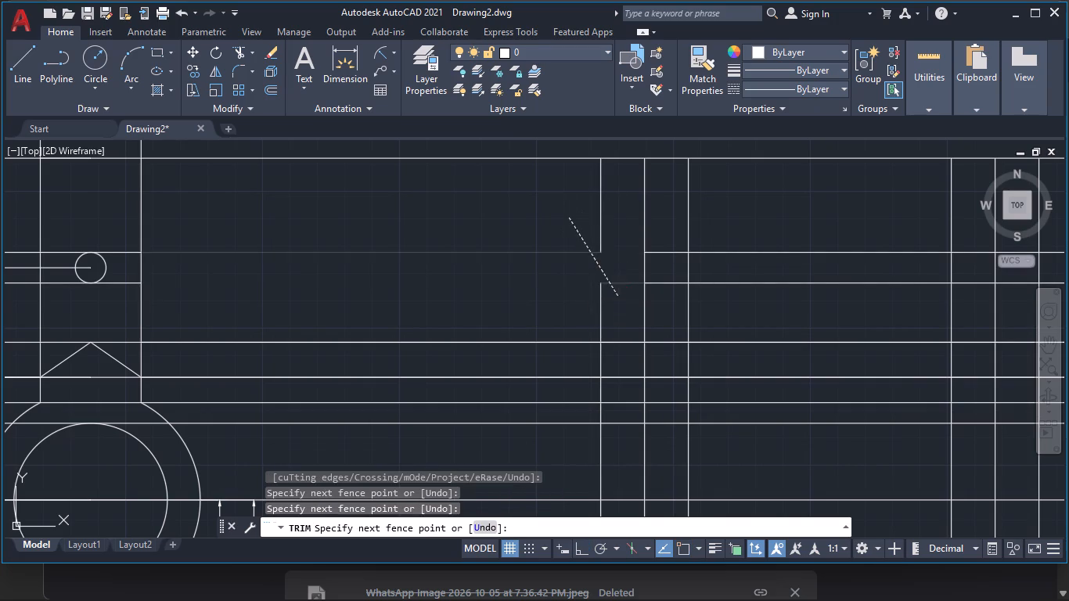
pyautogui.click(599, 229)
pyautogui.click(601, 291)
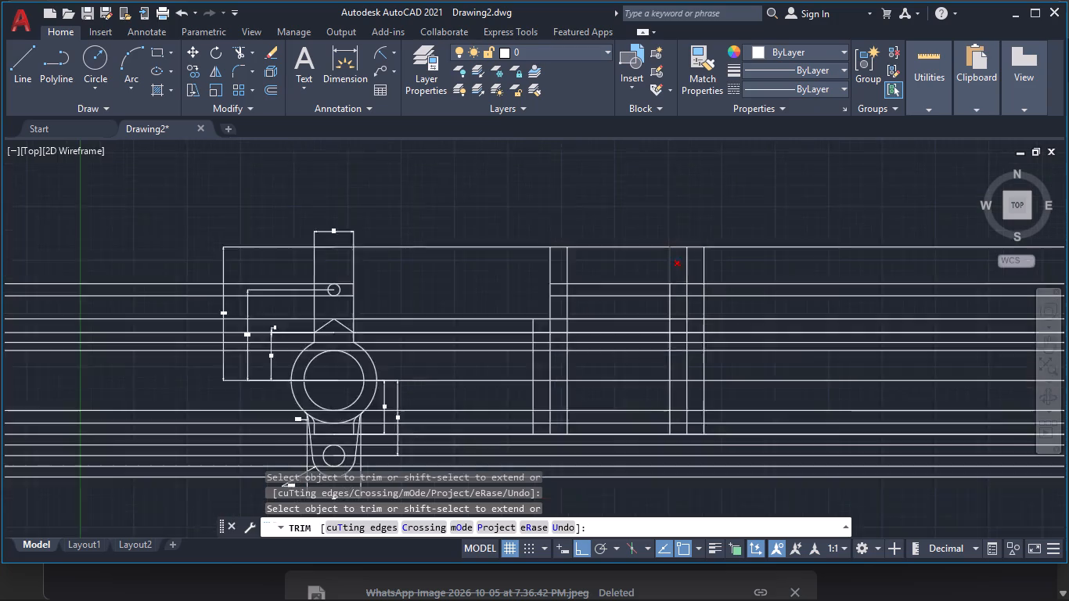
# Trim the second view's farther outermost vertical above the V-apex line, and the arm hole's projection lines beyond the adjacent inner vertical.
pyautogui.click(713, 269)
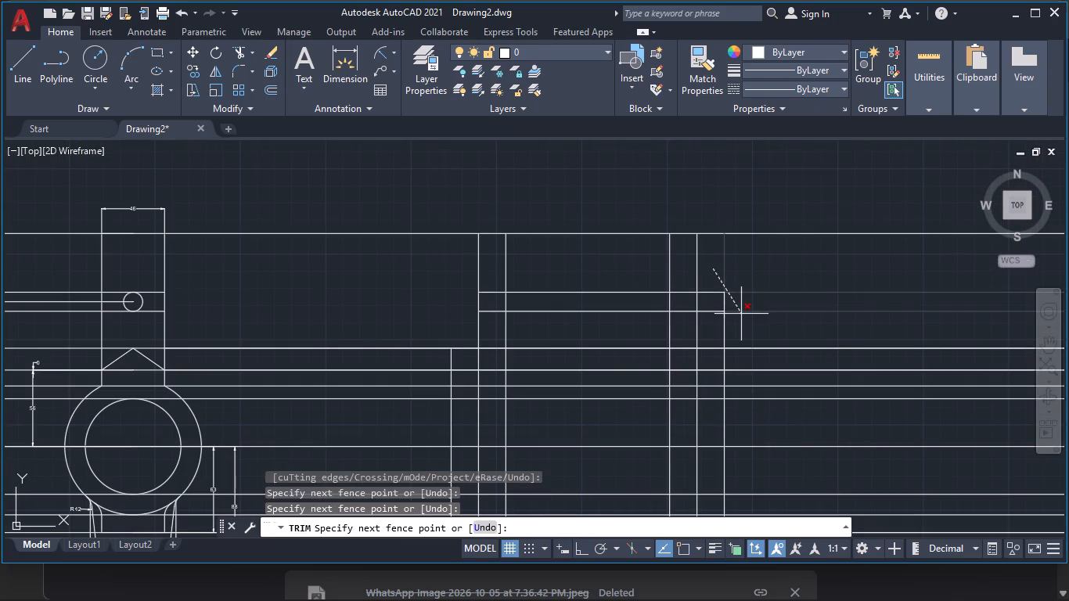
pyautogui.click(741, 314)
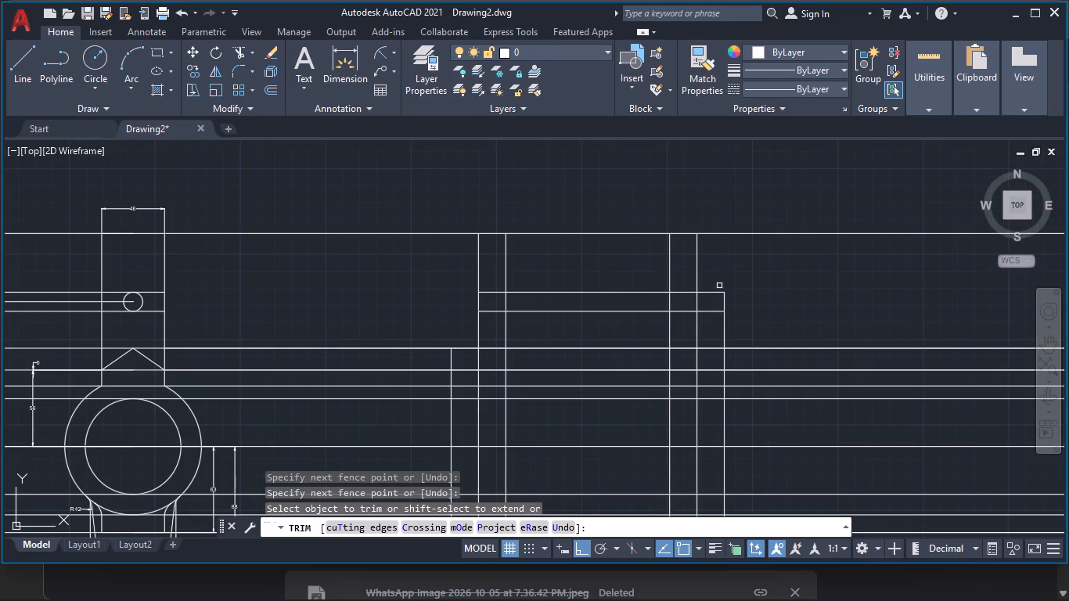
pyautogui.click(711, 284)
pyautogui.click(732, 335)
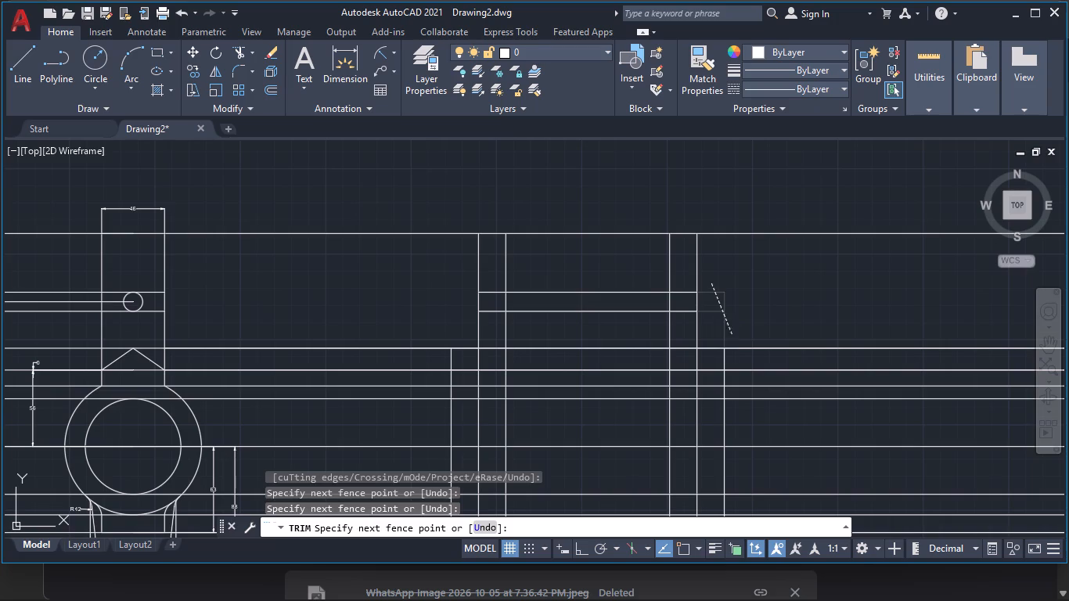
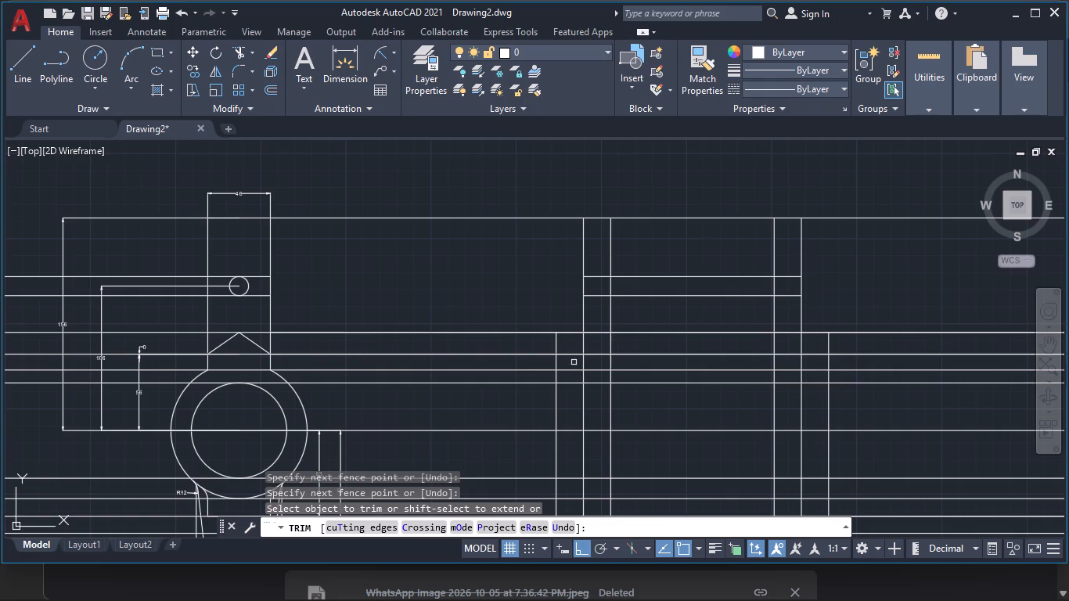
# Trim the second view's nearer middle vertical between the V-apex and arm-circle junction lines, plus the V-apex and V-base segments inside that corner.
pyautogui.moveTo(572, 362); pyautogui.dragTo(579, 362)
pyautogui.moveTo(592, 360); pyautogui.dragTo(597, 328)
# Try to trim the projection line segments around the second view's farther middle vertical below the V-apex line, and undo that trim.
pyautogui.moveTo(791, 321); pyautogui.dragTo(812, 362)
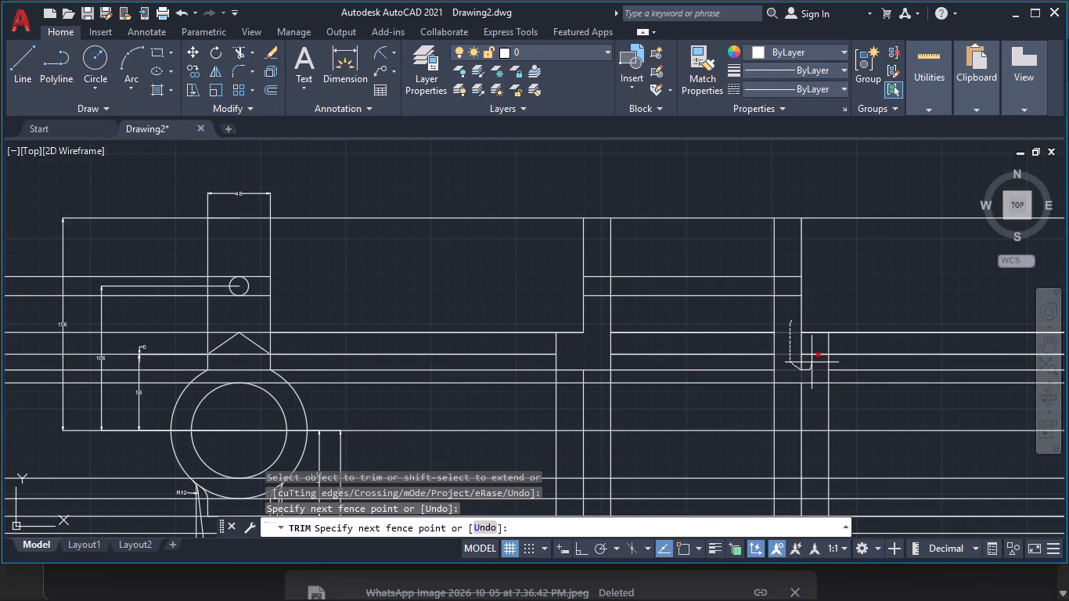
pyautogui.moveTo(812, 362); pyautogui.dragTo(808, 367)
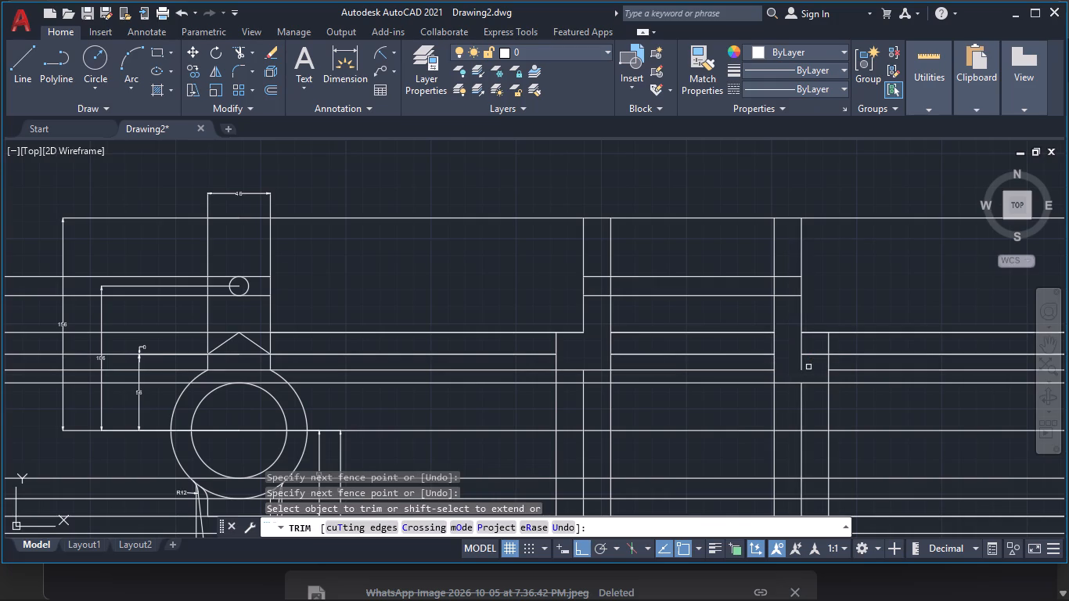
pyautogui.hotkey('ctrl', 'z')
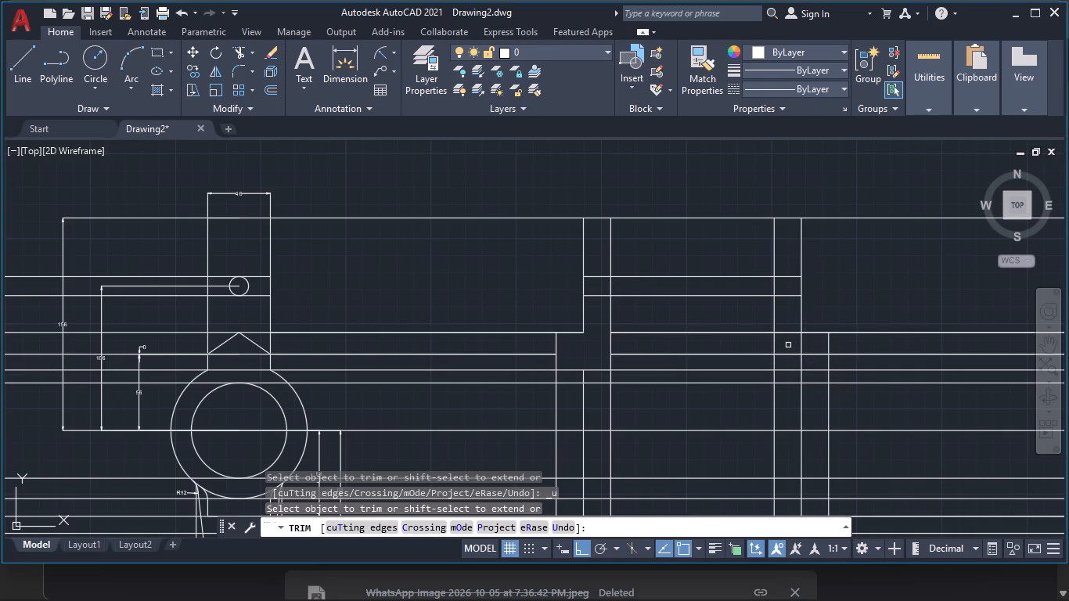
# Trim the farther middle vertical between the V-apex and arm-circle junction lines, plus the V-apex and V-base segments inside that corner.
pyautogui.moveTo(787, 327); pyautogui.dragTo(790, 354)
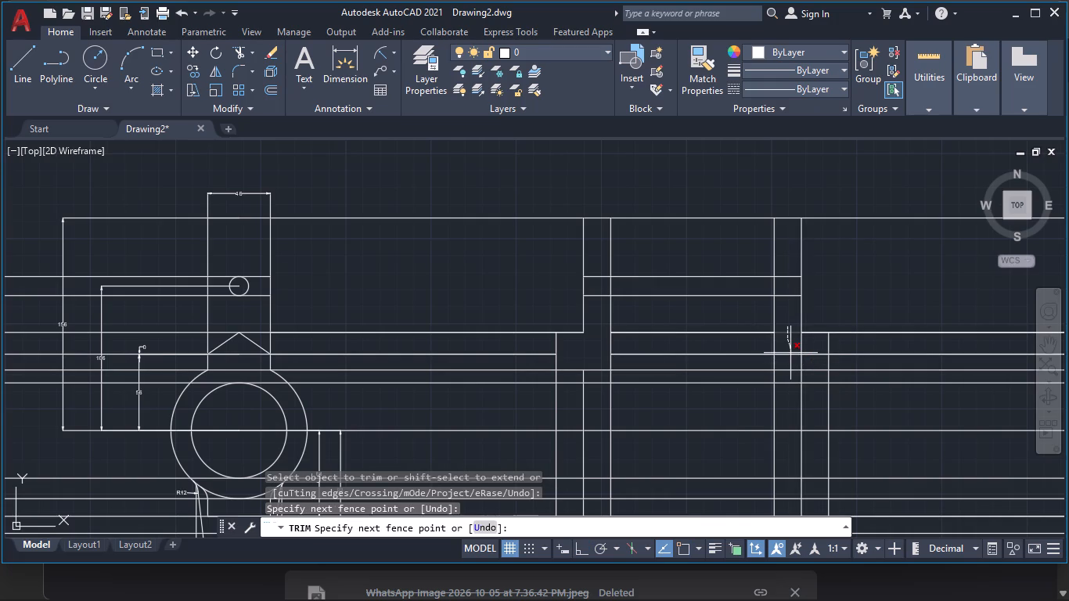
pyautogui.moveTo(790, 354); pyautogui.dragTo(800, 355)
pyautogui.moveTo(800, 355); pyautogui.dragTo(806, 351)
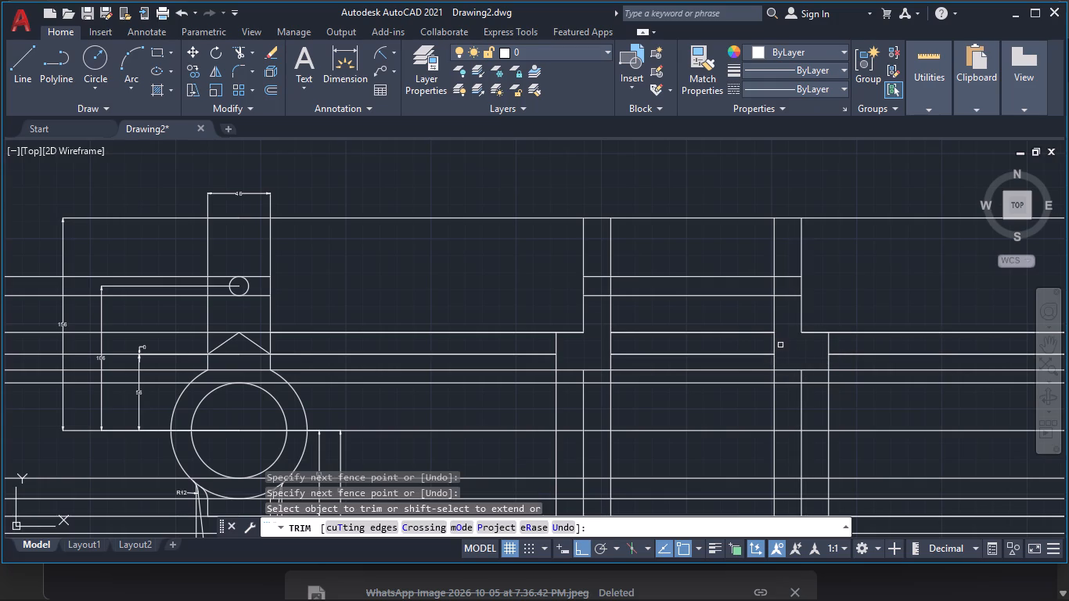
# Trim both innermost verticals of the second view between the V-apex and V-base lines.
pyautogui.click(780, 345)
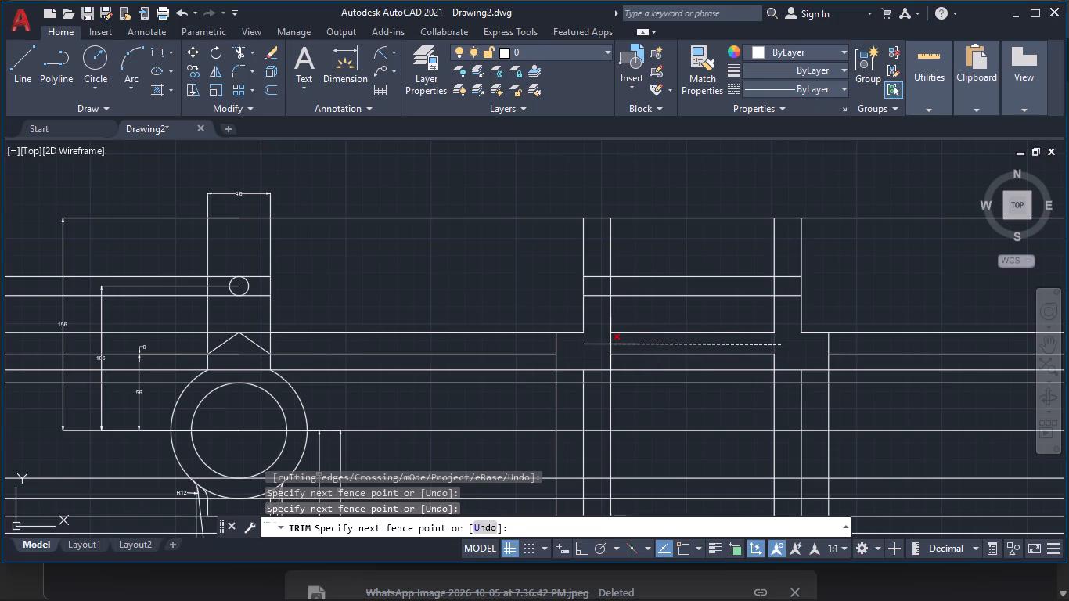
pyautogui.moveTo(610, 344); pyautogui.dragTo(594, 345)
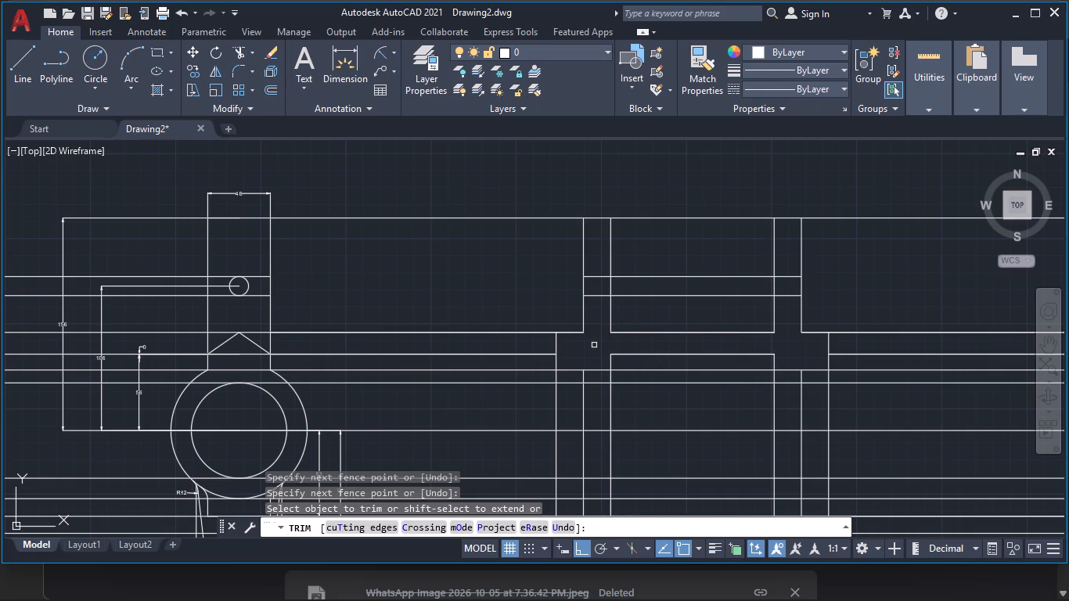
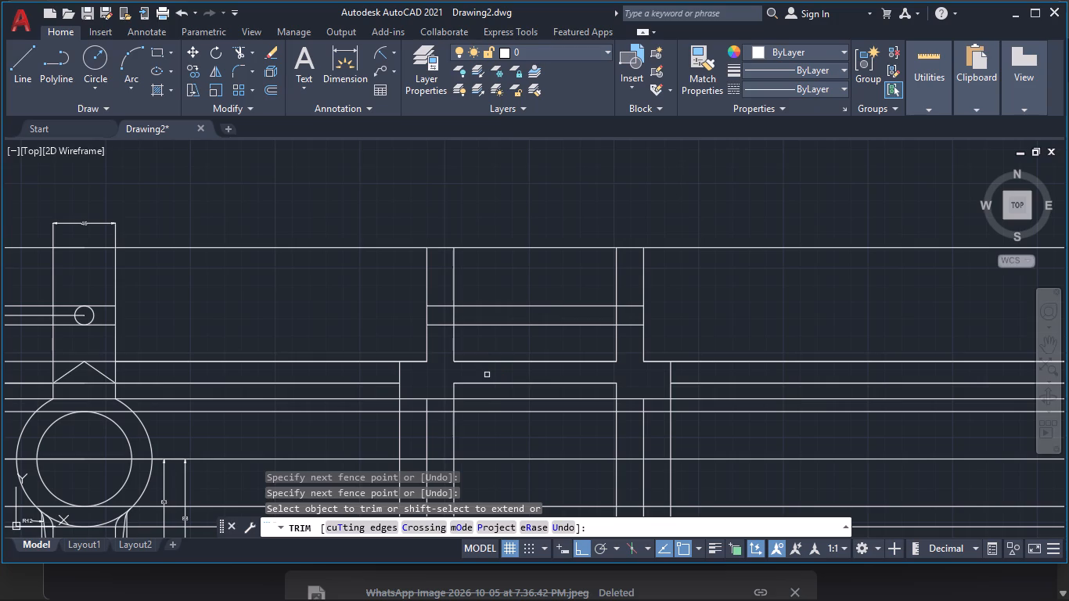
# Offset the V-base segment between the second view's inner verticals and both inner-circle tangent projection lines 2.5 mm, the segment toward the V-apex and the tangents outward.
pyautogui.press('Escape')
pyautogui.press('o')
pyautogui.press('Return')
pyautogui.write('25.')
pyautogui.press('BackSpace')
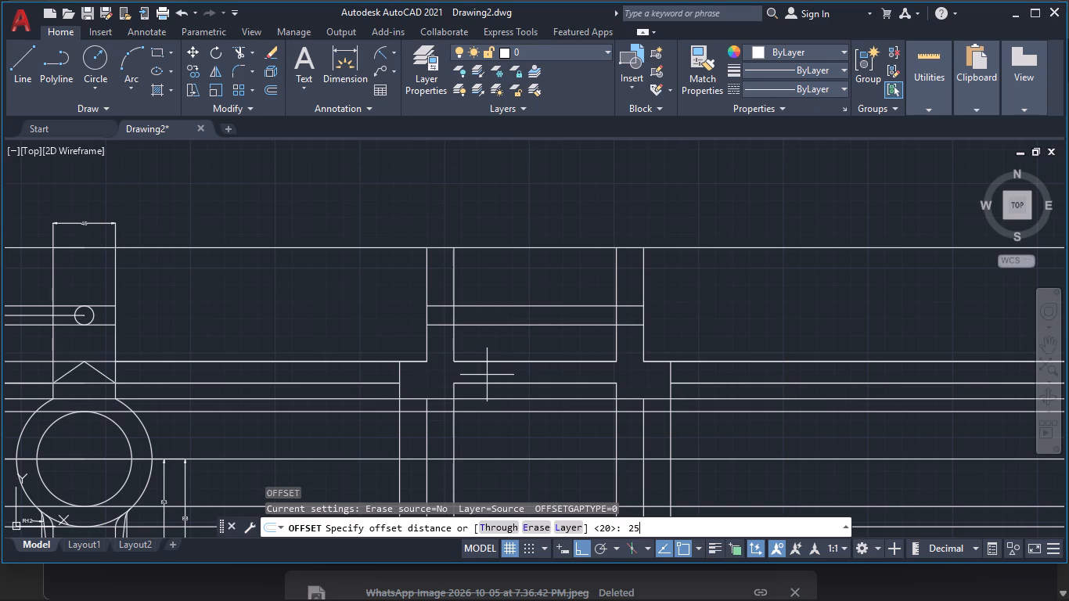
pyautogui.press('BackSpace')
pyautogui.write('.5')
pyautogui.press('Return')
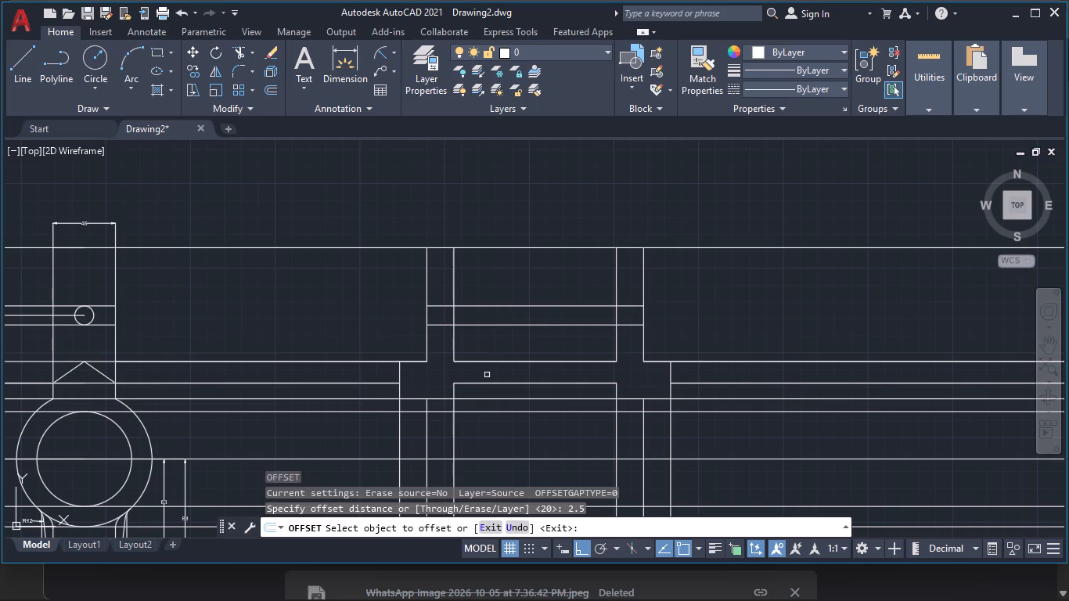
pyautogui.click(496, 383)
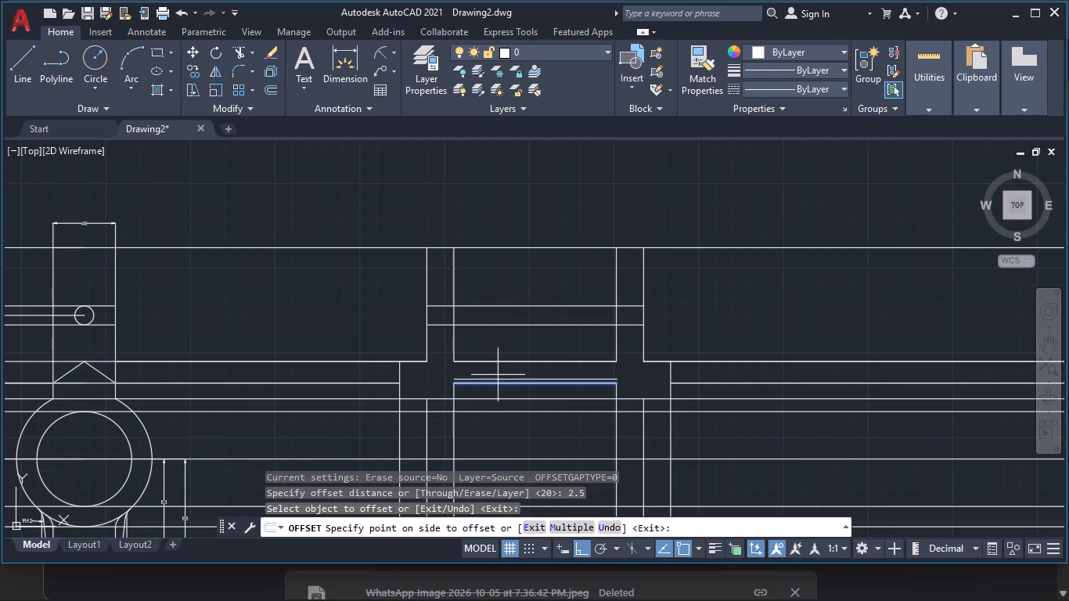
pyautogui.click(498, 375)
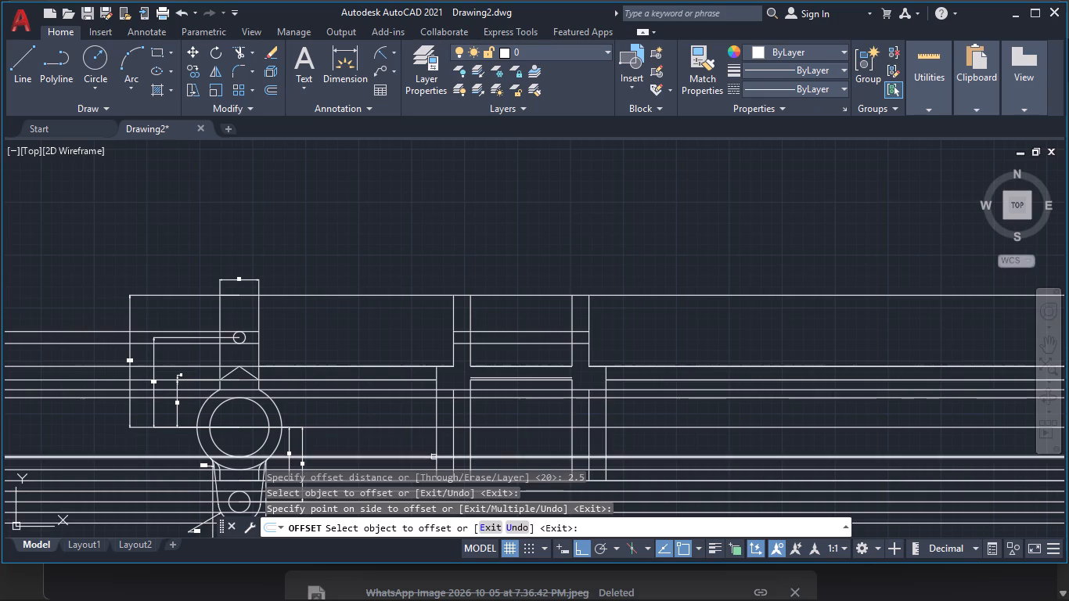
pyautogui.click(488, 458)
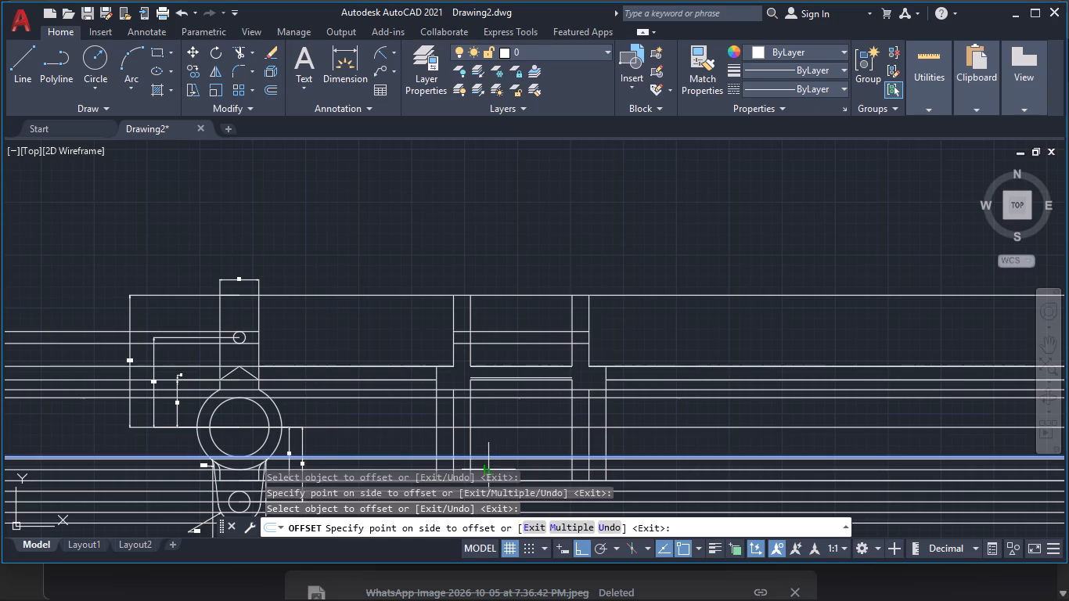
pyautogui.click(488, 466)
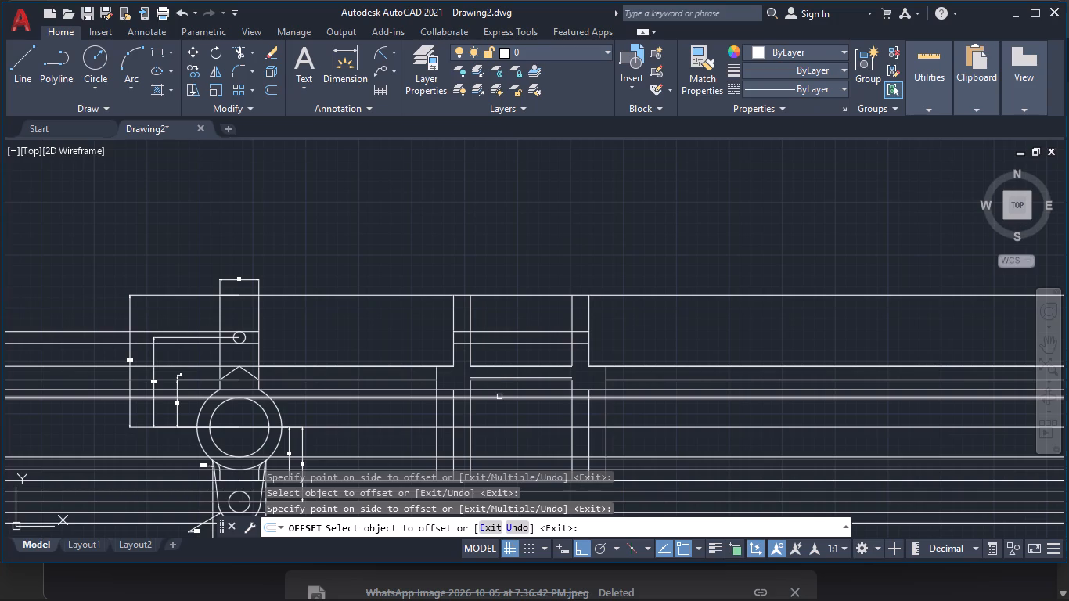
pyautogui.click(499, 397)
pyautogui.click(499, 390)
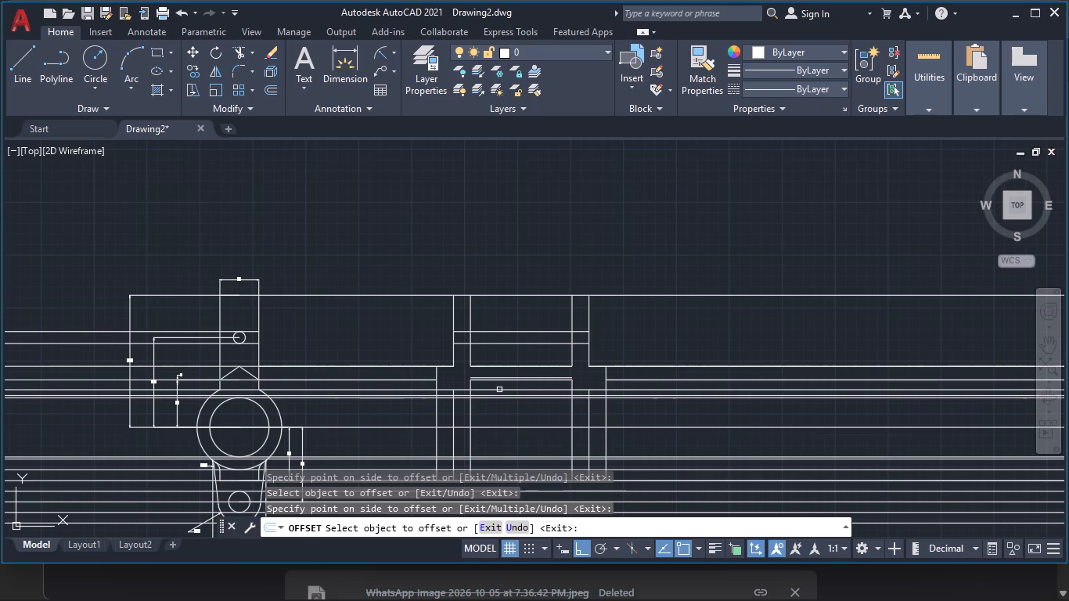
pyautogui.press('Escape')
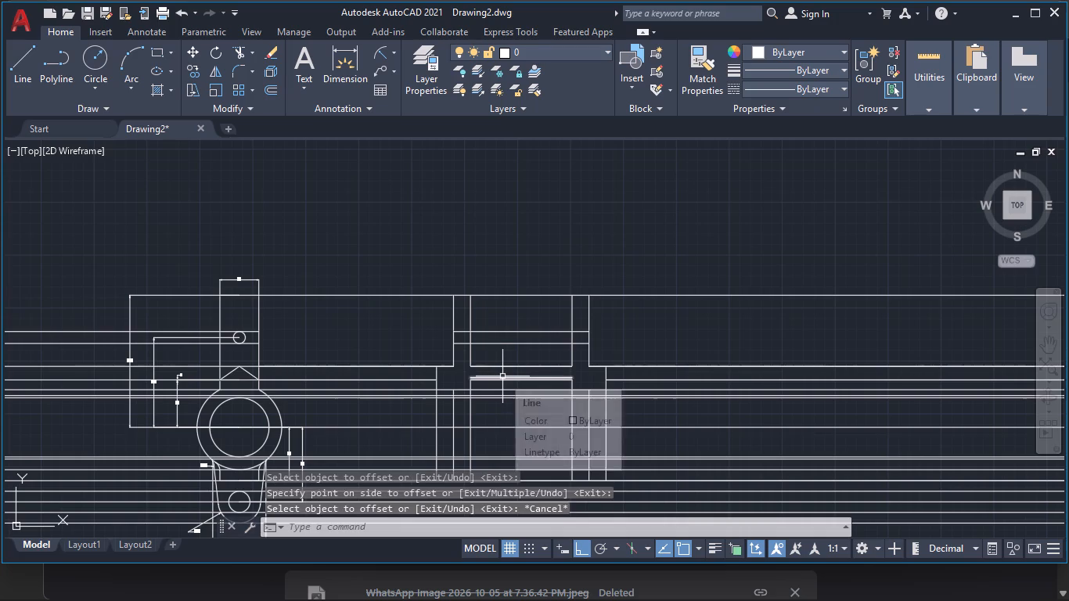
# Delete the offset copy of the V-base segment between the second view's innermost verticals.
pyautogui.click(502, 376)
pyautogui.press('Delete')
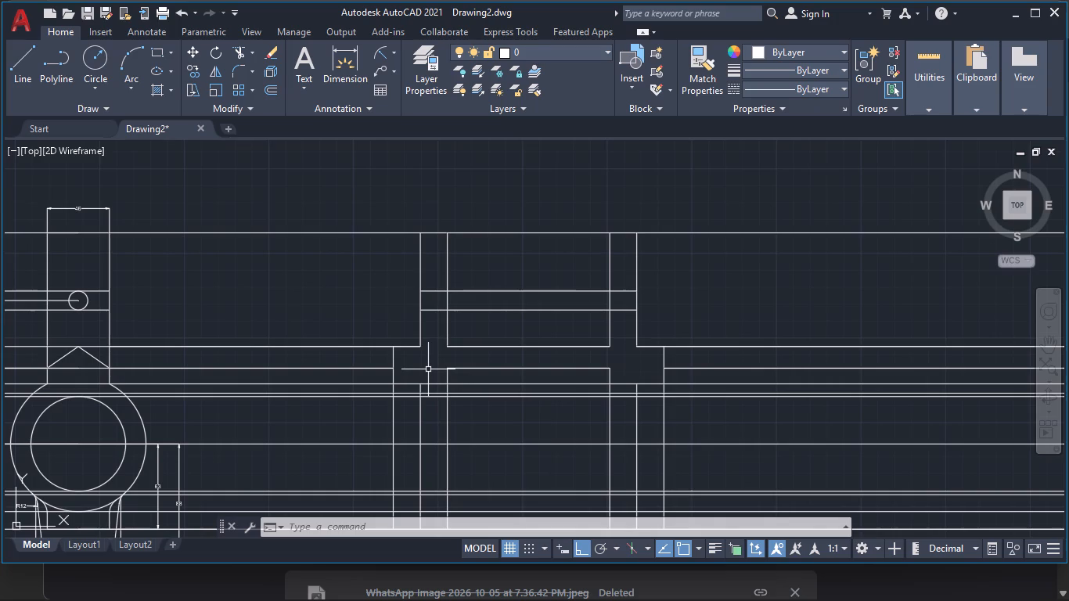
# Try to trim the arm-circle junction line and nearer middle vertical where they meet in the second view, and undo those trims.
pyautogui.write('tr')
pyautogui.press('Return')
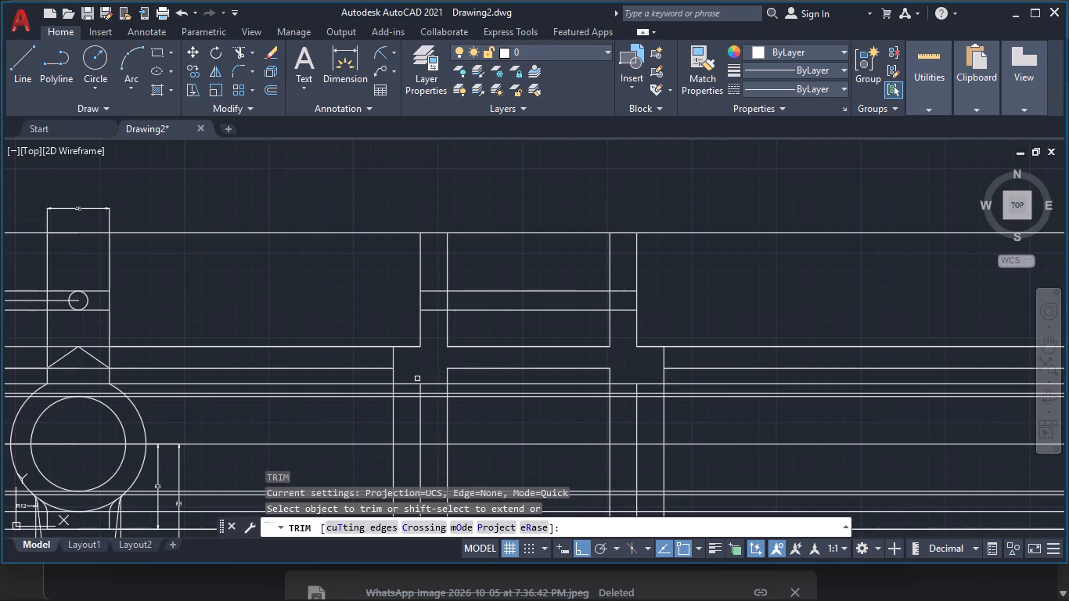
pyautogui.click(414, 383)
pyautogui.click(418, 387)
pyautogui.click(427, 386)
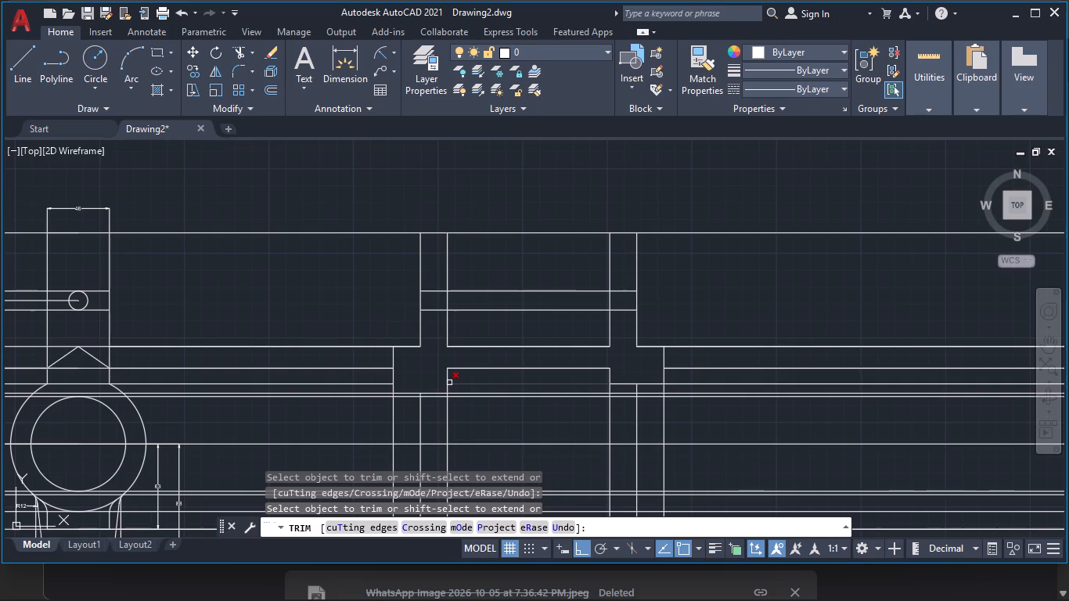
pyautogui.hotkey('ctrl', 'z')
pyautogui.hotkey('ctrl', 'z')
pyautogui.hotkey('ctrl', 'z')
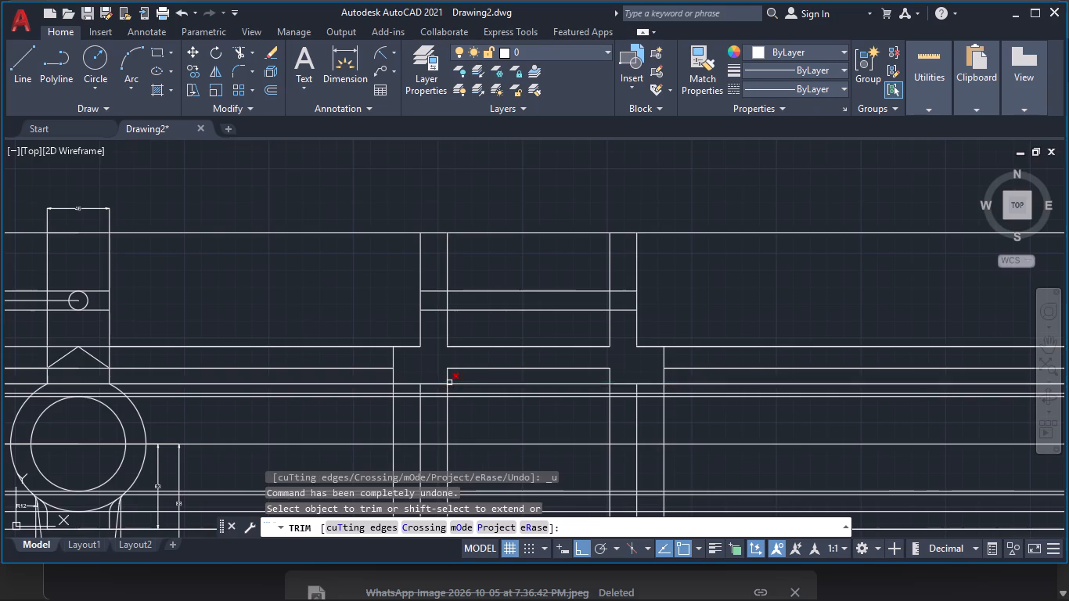
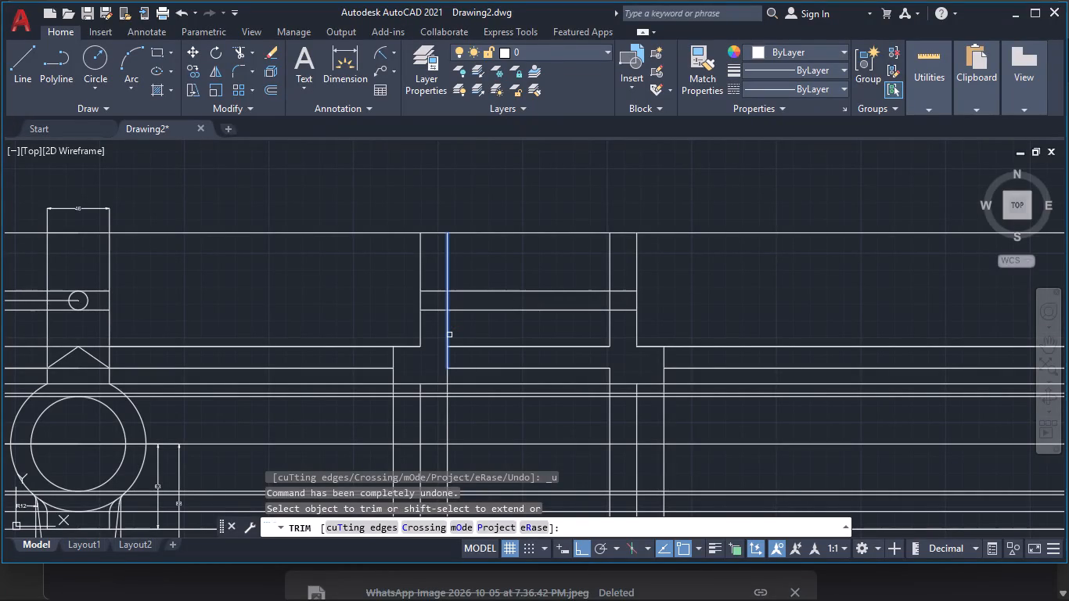
# Extend the second view's two innermost upper verticals down from the V-apex projection line to the V-base line.
pyautogui.keyDown('shift'); pyautogui.click(448, 335); pyautogui.keyUp('shift')
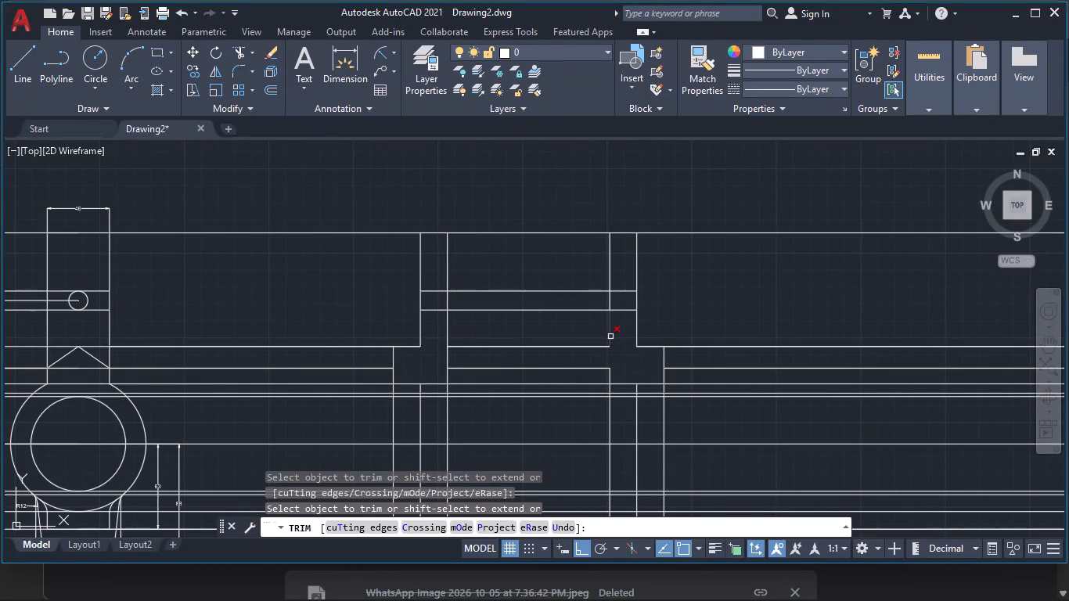
pyautogui.keyDown('shift'); pyautogui.click(610, 336); pyautogui.keyUp('shift')
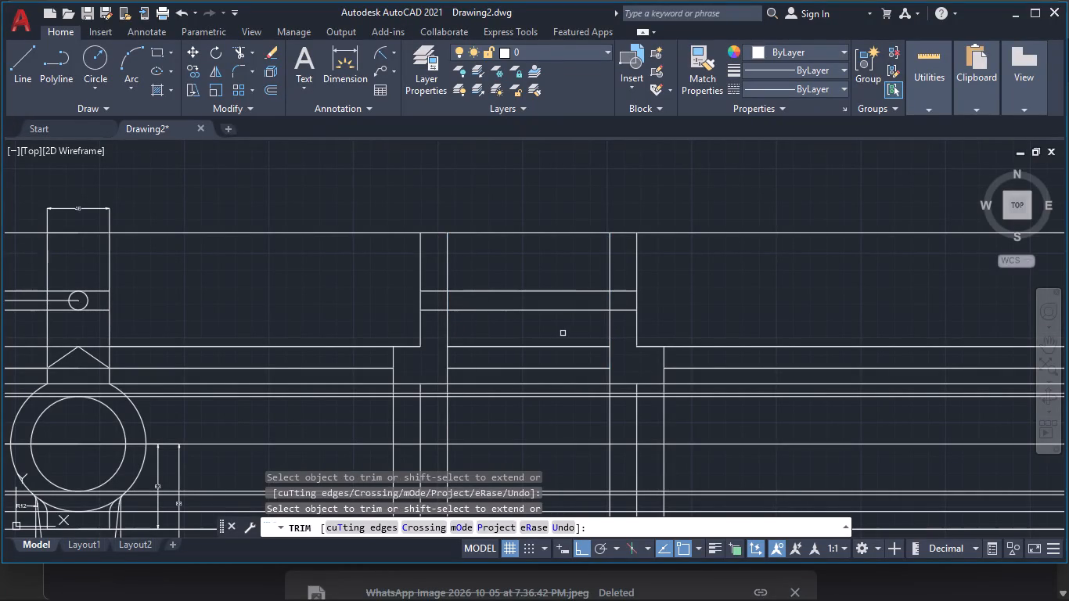
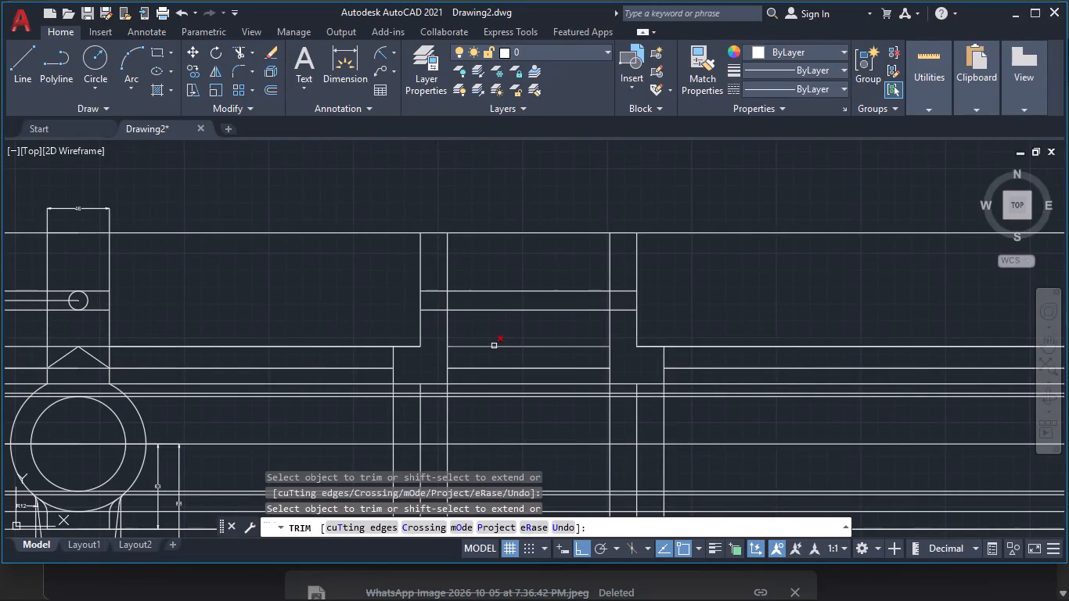
# Trim the second view's V-apex, V-base and top lines between the two uprights, and the top line beyond the far upright.
pyautogui.click(494, 346)
pyautogui.click(494, 346)
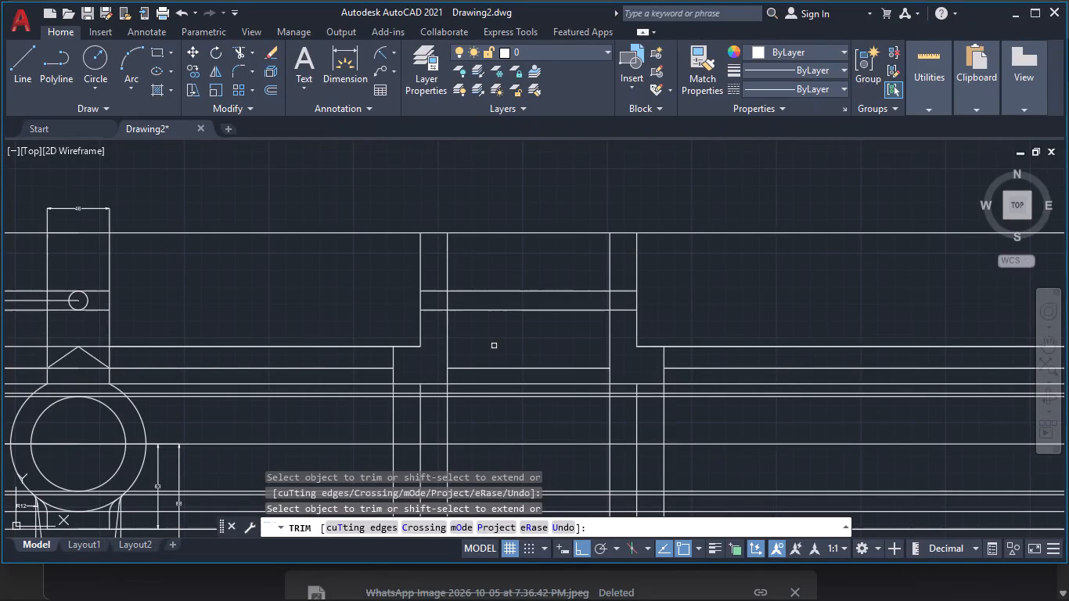
pyautogui.click(531, 218)
pyautogui.click(523, 243)
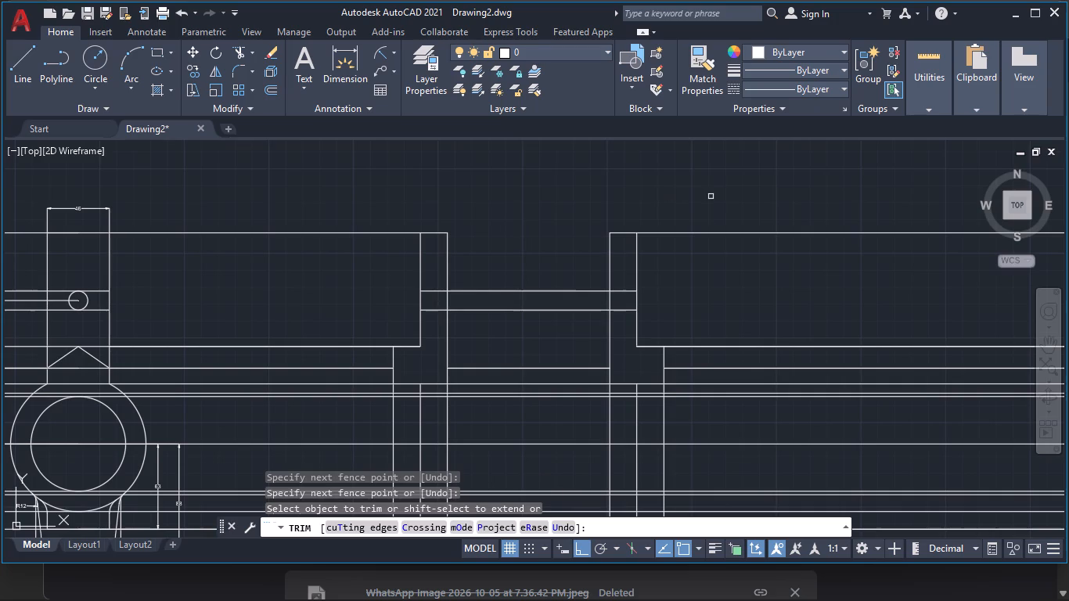
pyautogui.click(711, 196)
pyautogui.click(719, 254)
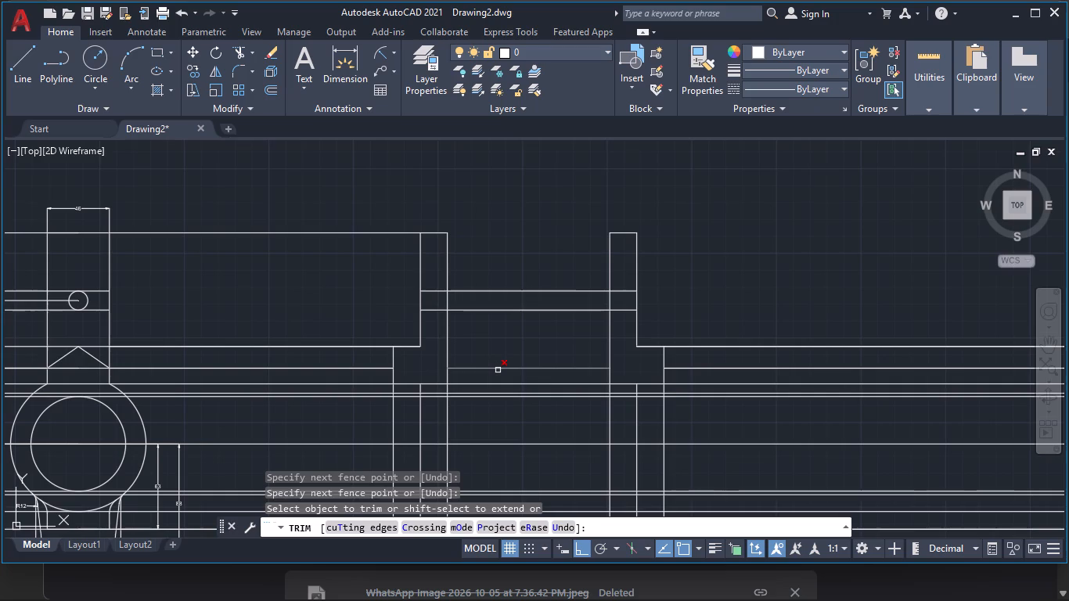
pyautogui.click(498, 370)
pyautogui.click(495, 365)
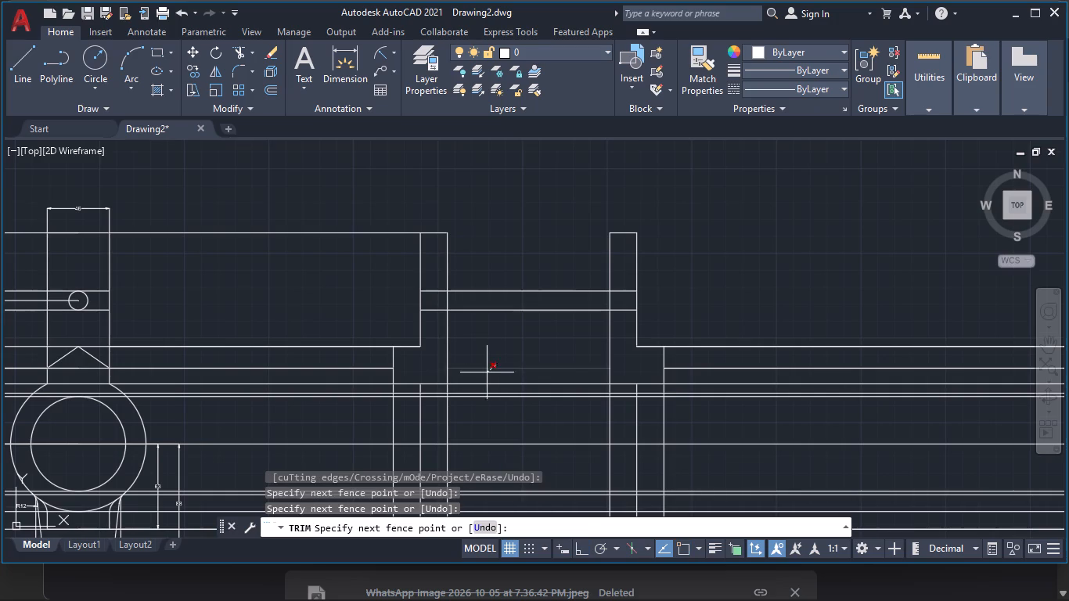
pyautogui.click(485, 373)
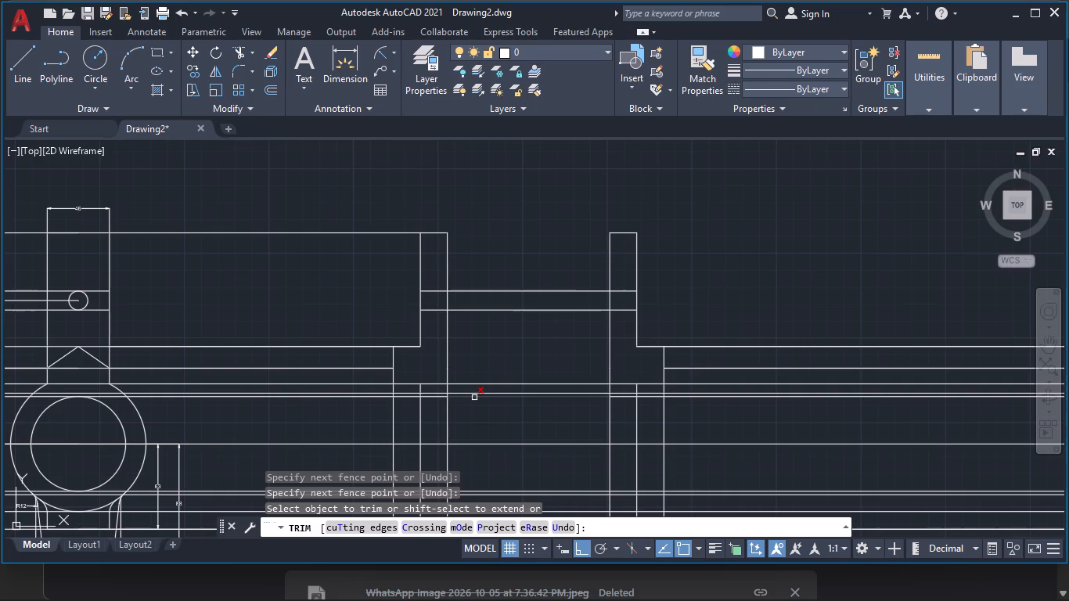
# Trim the bore-top line between the inner verticals and clear excess horizontal and vertical segments just above it around both side walls.
pyautogui.click(474, 398)
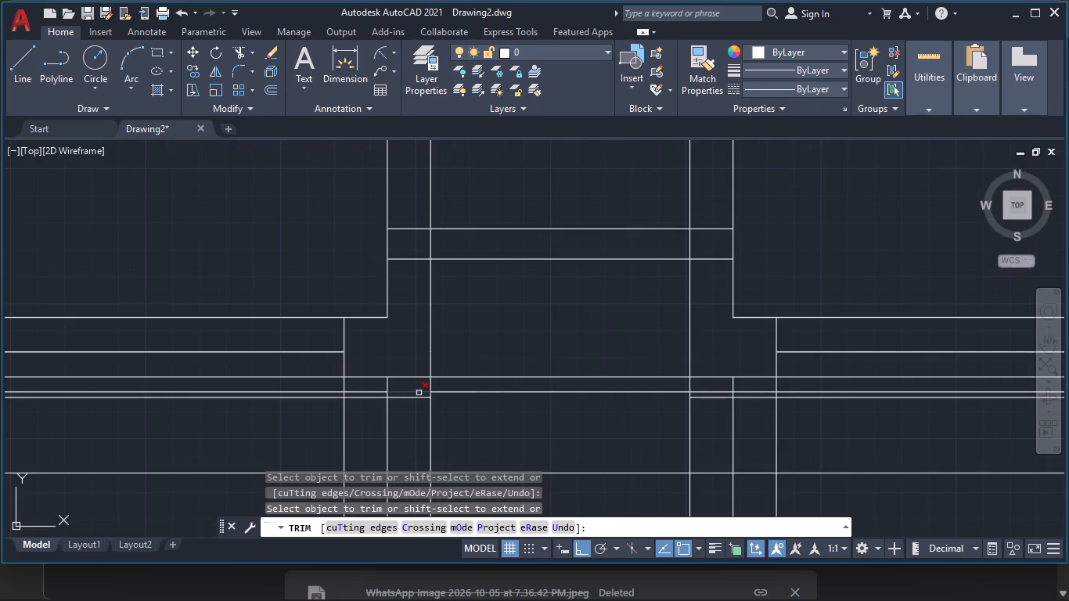
pyautogui.click(419, 393)
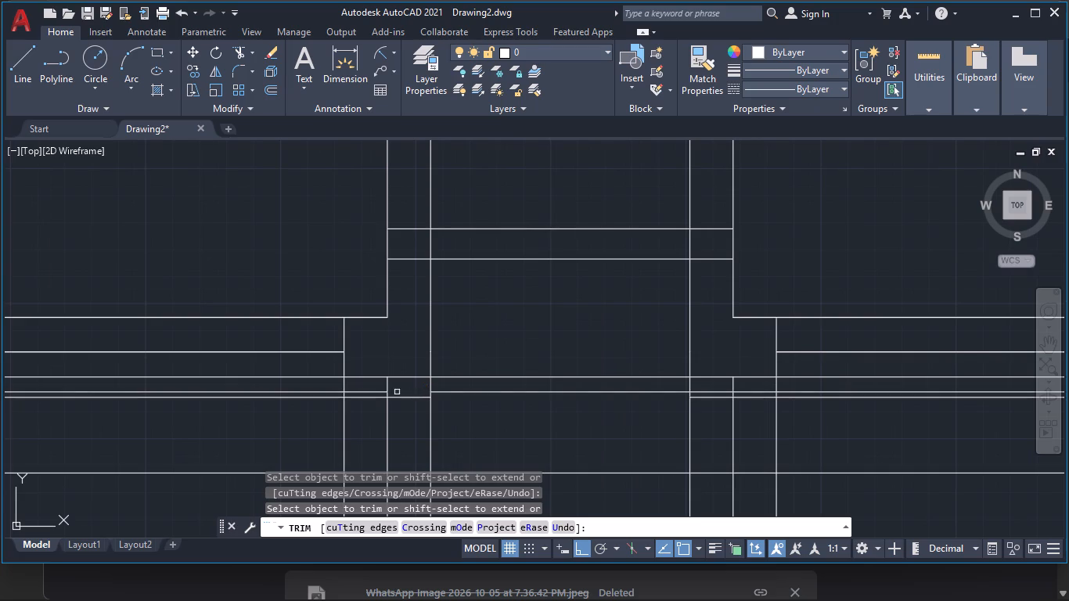
pyautogui.click(381, 392)
pyautogui.click(388, 392)
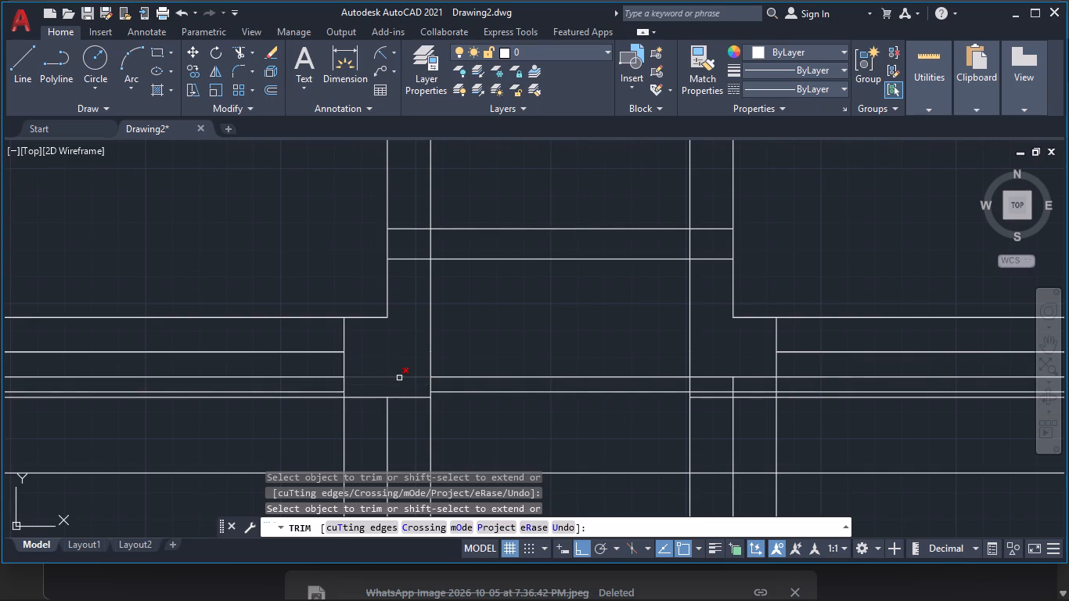
pyautogui.click(399, 378)
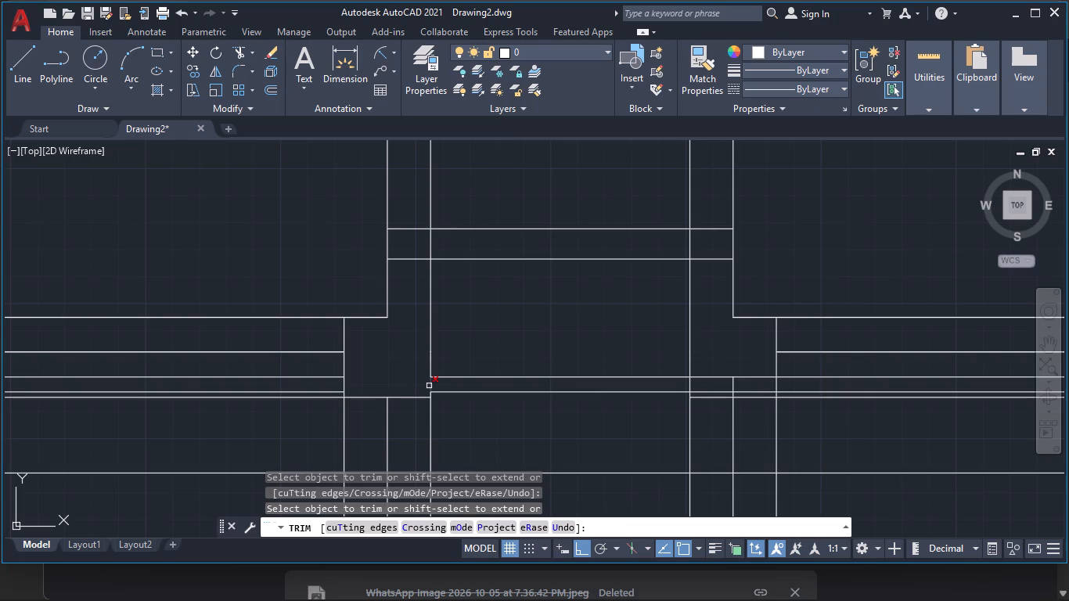
pyautogui.click(430, 386)
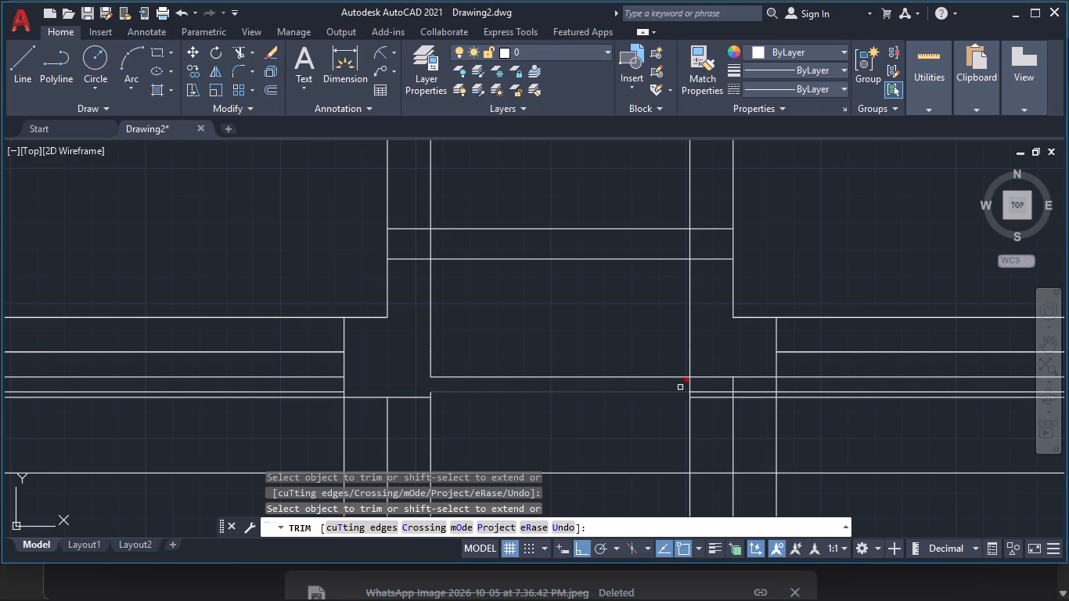
pyautogui.click(689, 387)
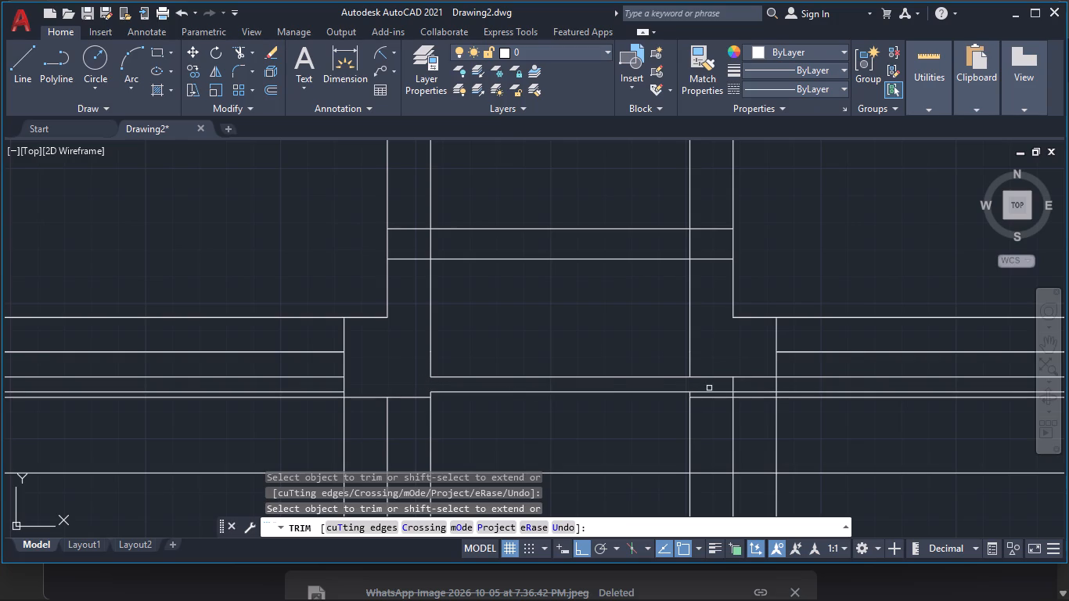
pyautogui.click(711, 392)
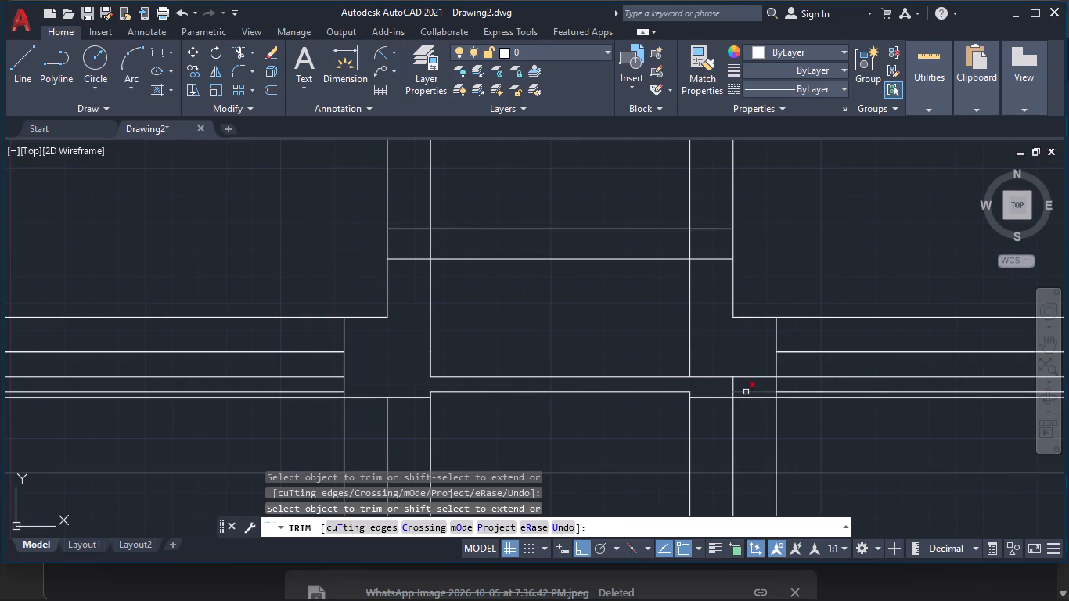
pyautogui.click(746, 392)
pyautogui.moveTo(740, 390); pyautogui.dragTo(729, 390)
pyautogui.click(729, 390)
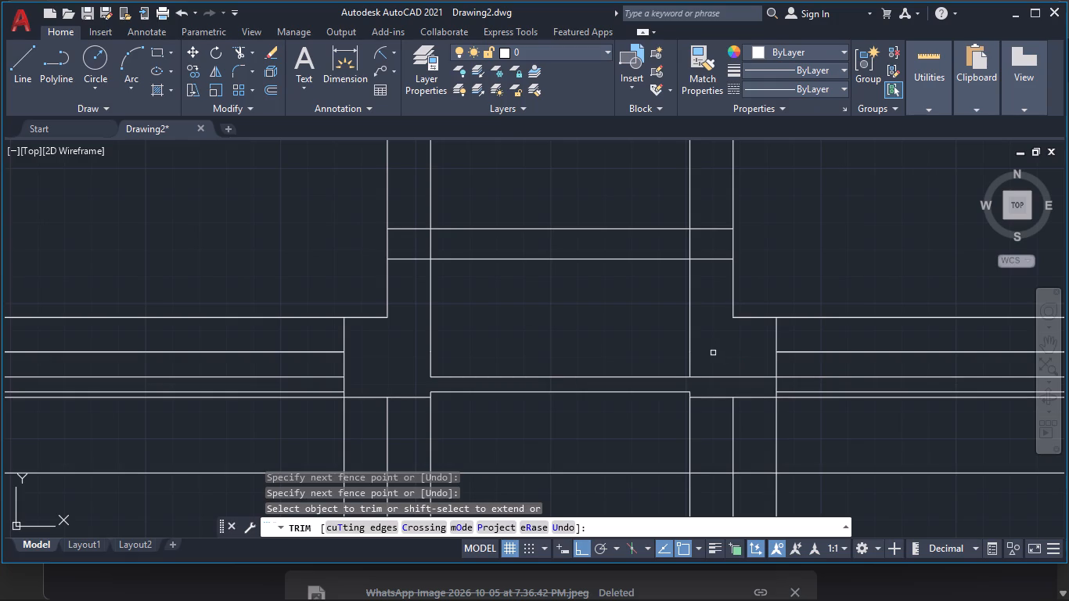
pyautogui.press('Escape')
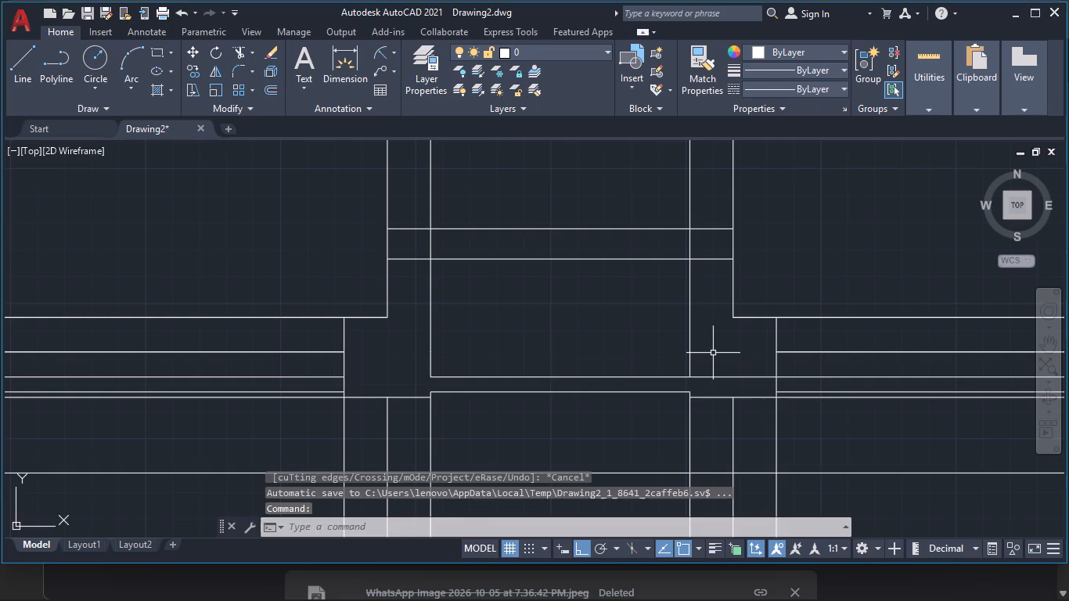
# Fillet both lower corners between the second view's inner uprights with a 12 mm radius.
pyautogui.press('f')
pyautogui.press('Return')
pyautogui.press('r')
pyautogui.press('Return')
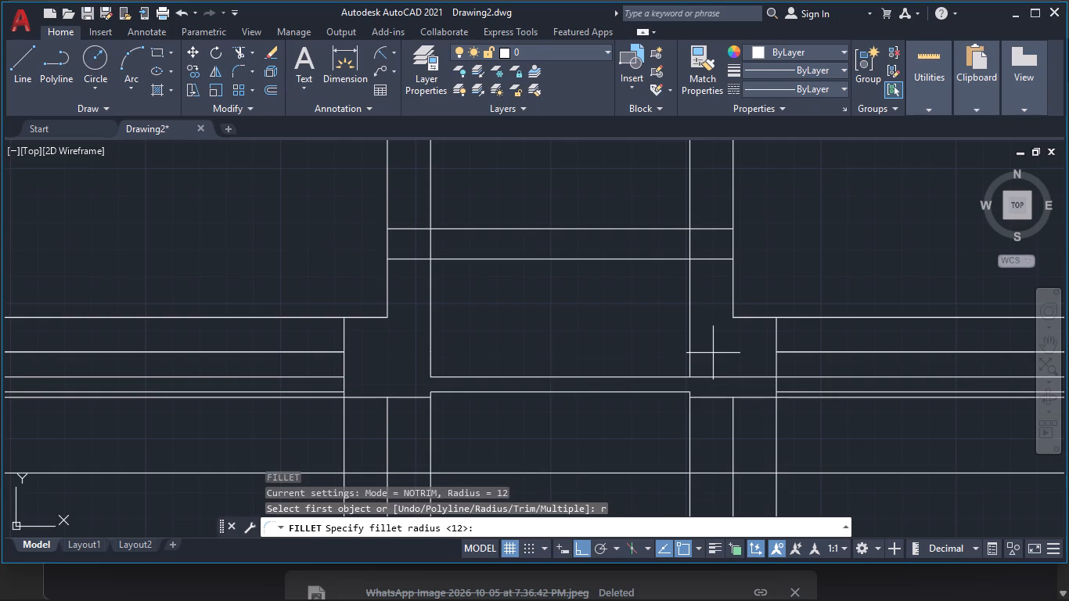
pyautogui.write('12')
pyautogui.press('Return')
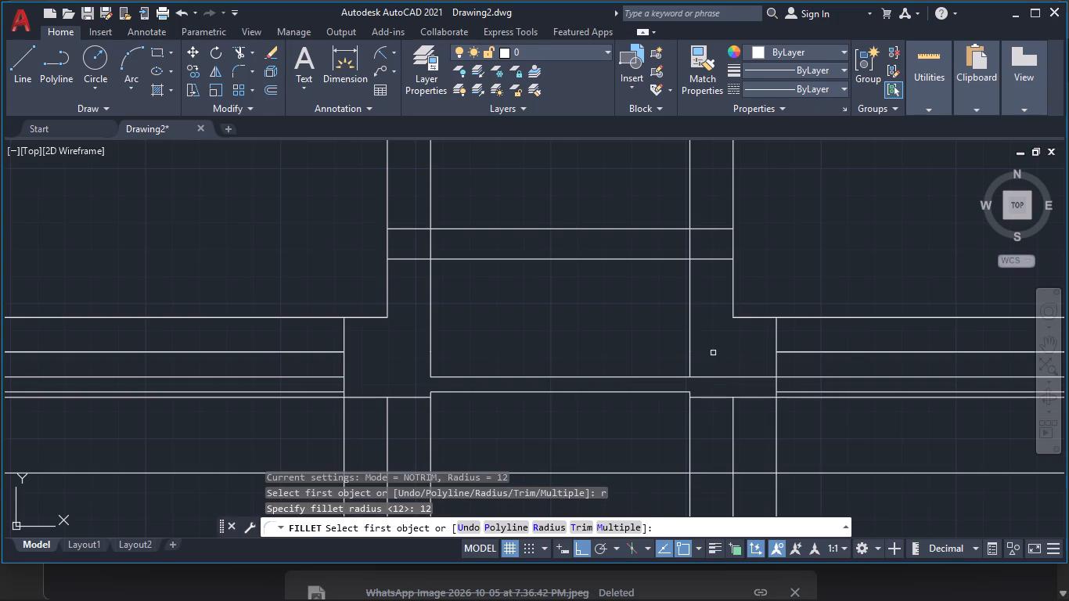
pyautogui.click(430, 352)
pyautogui.click(451, 378)
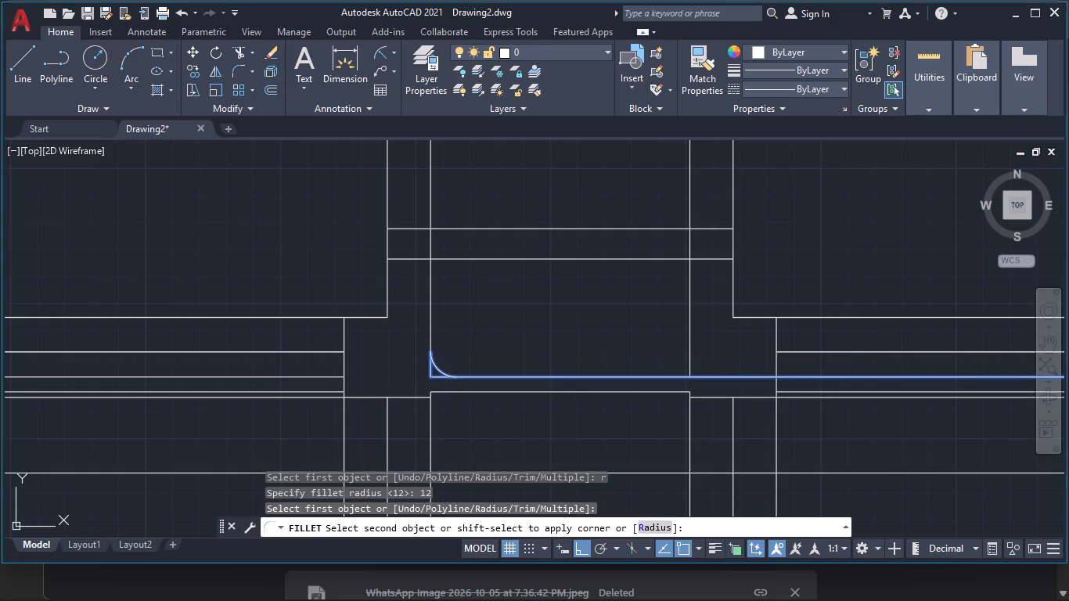
pyautogui.press('space')
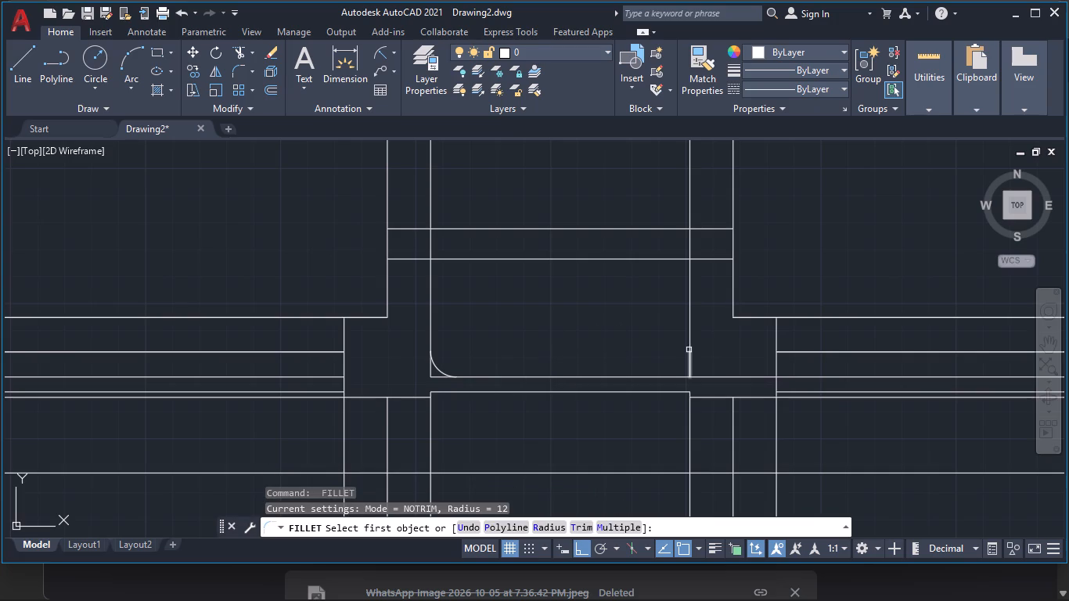
pyautogui.click(688, 360)
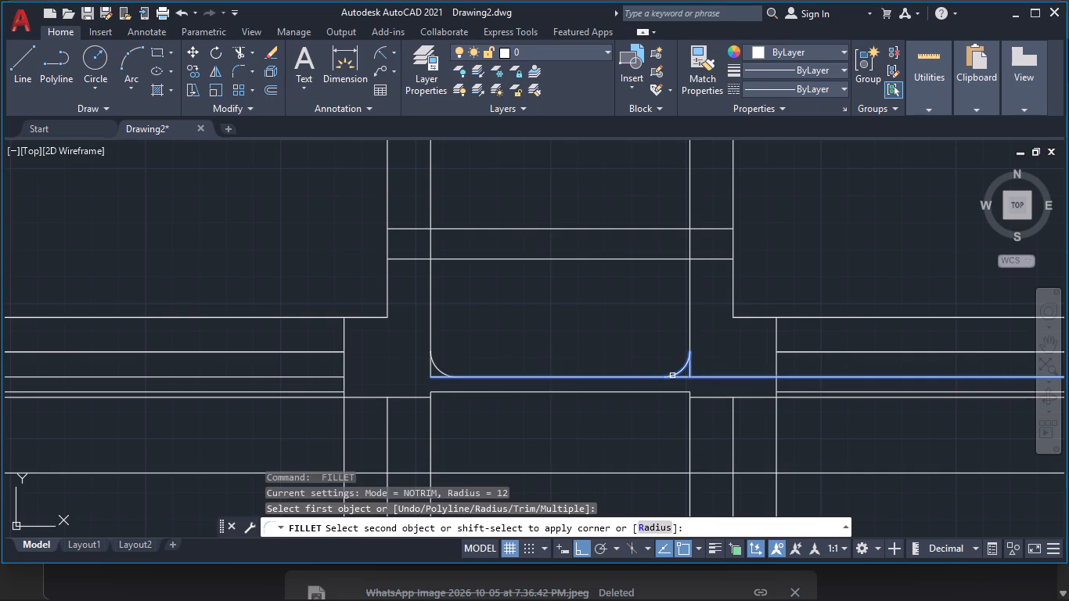
pyautogui.click(672, 376)
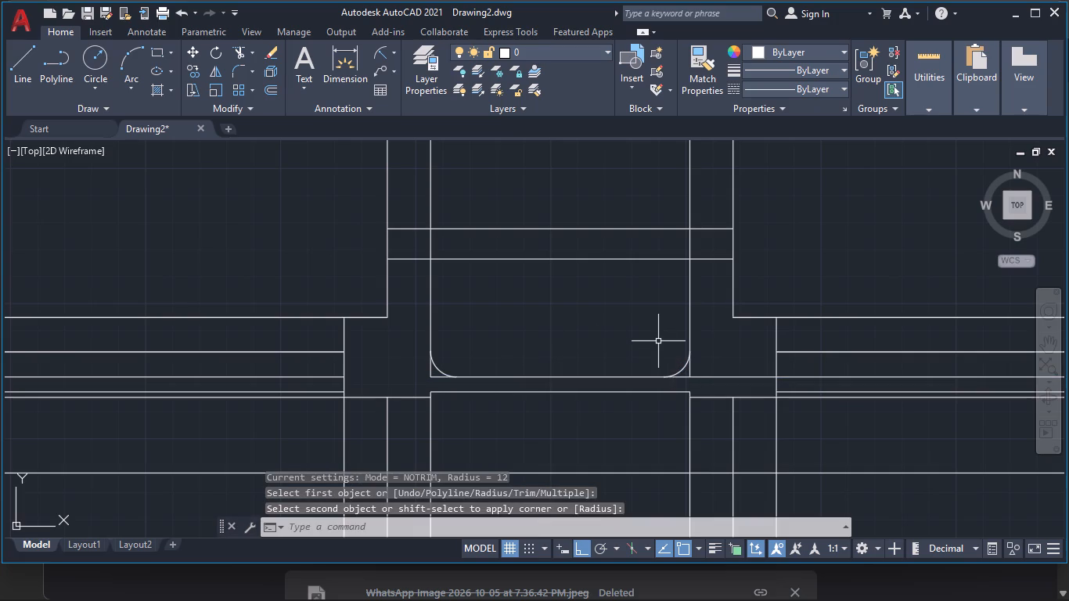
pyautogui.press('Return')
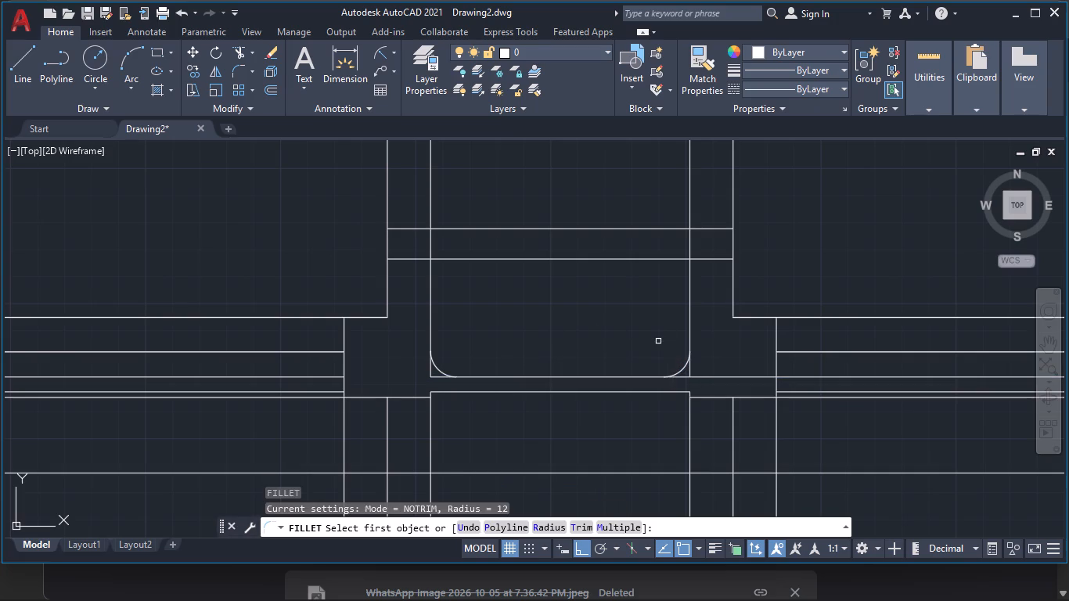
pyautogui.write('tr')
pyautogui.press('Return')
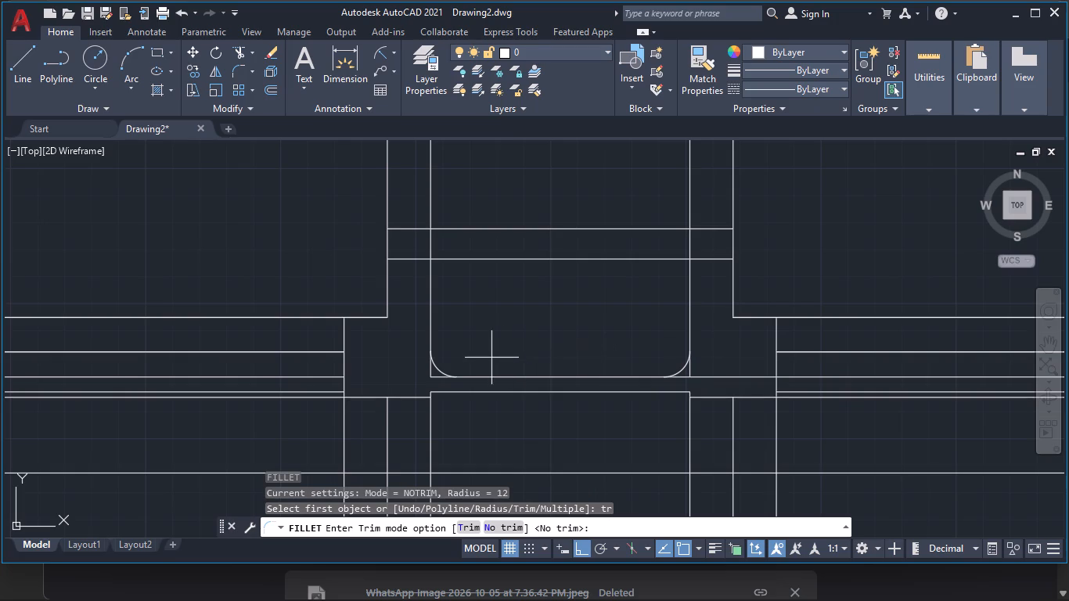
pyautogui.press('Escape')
# Trim the corner leftovers outside the two 12 mm fillets, including the horizontal segment crossing the far side wall.
pyautogui.write('tr')
pyautogui.press('Return')
pyautogui.click(422, 369)
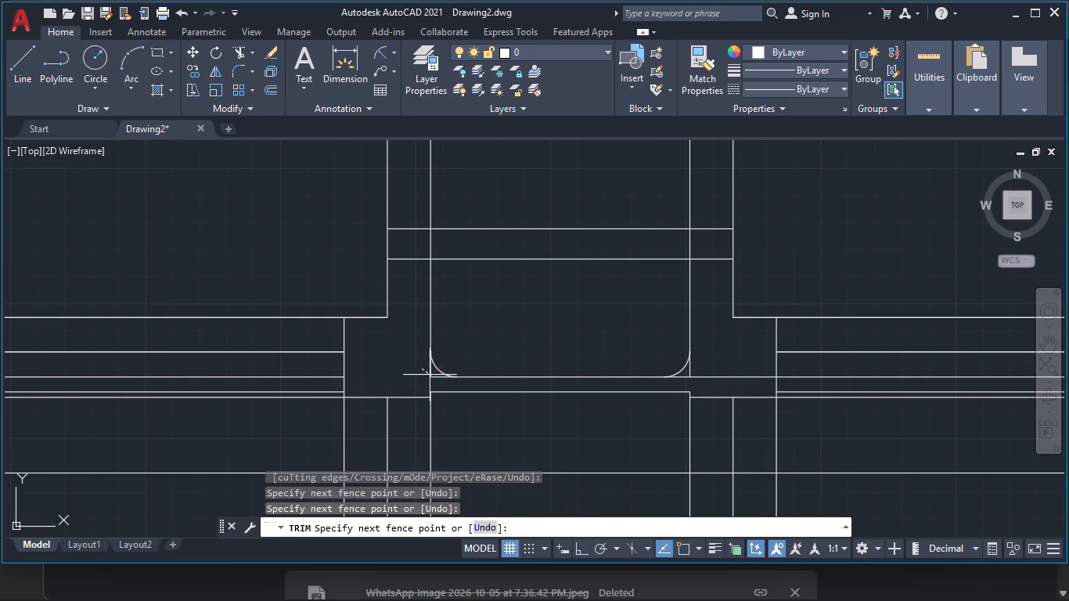
pyautogui.click(441, 380)
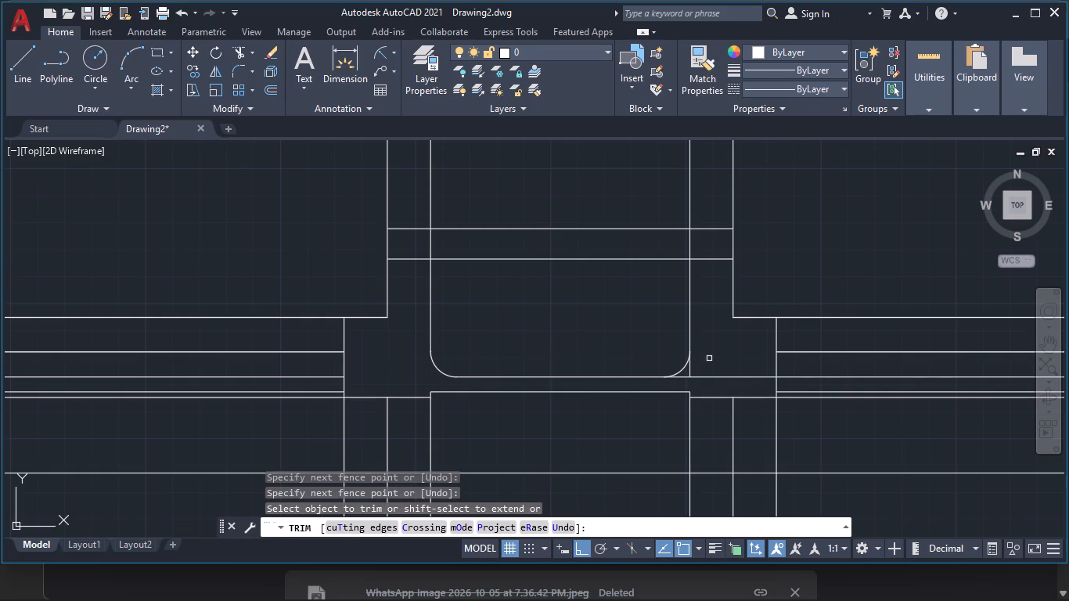
pyautogui.click(709, 358)
pyautogui.click(680, 380)
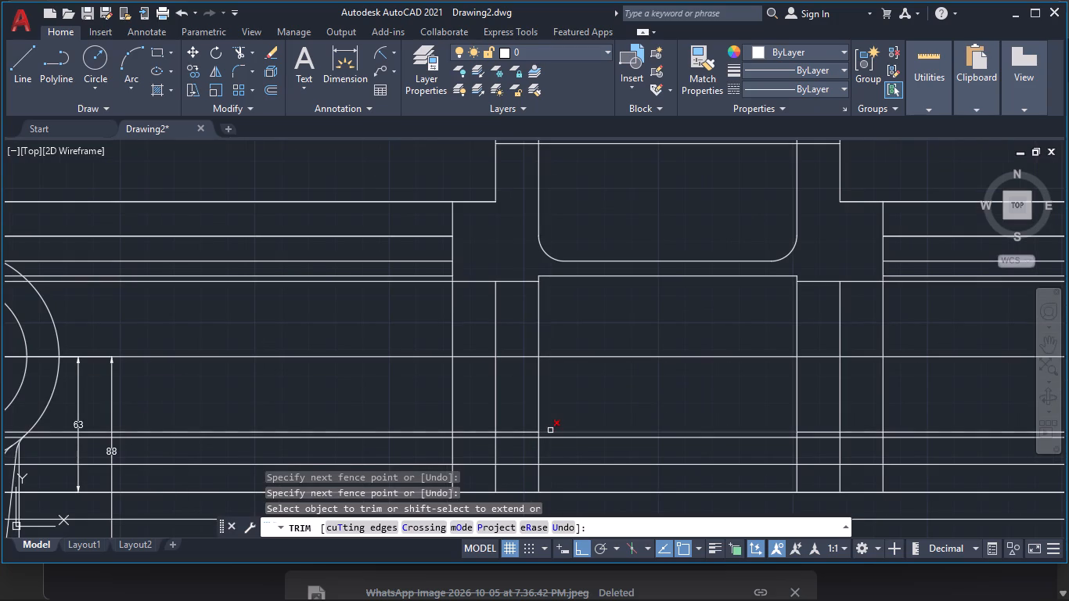
# Trim the bore-bottom line between the inner verticals, and the line just below it across both side walls.
pyautogui.click(550, 430)
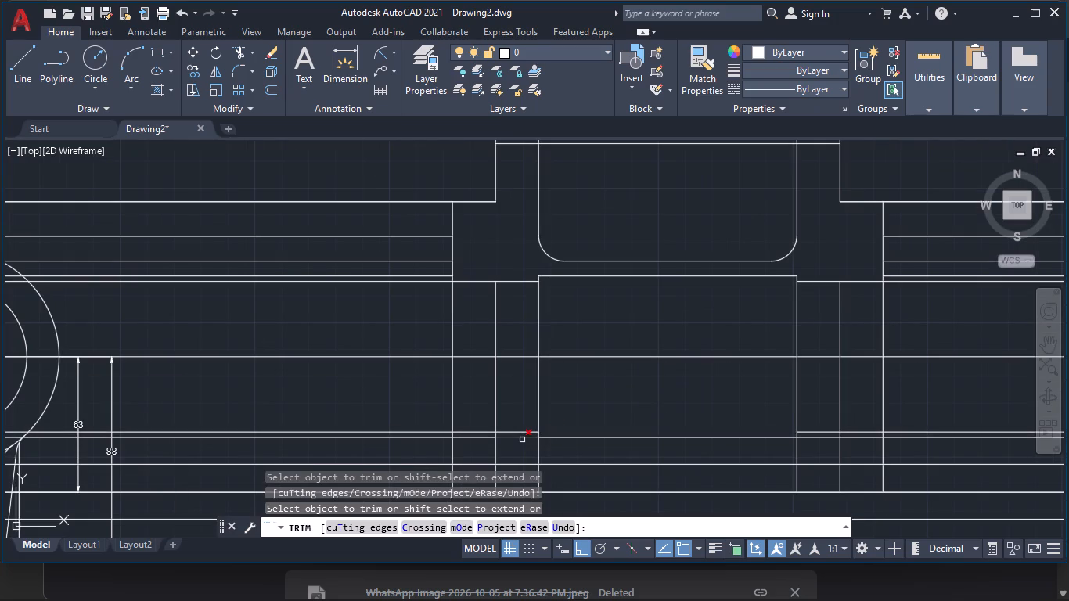
pyautogui.click(522, 440)
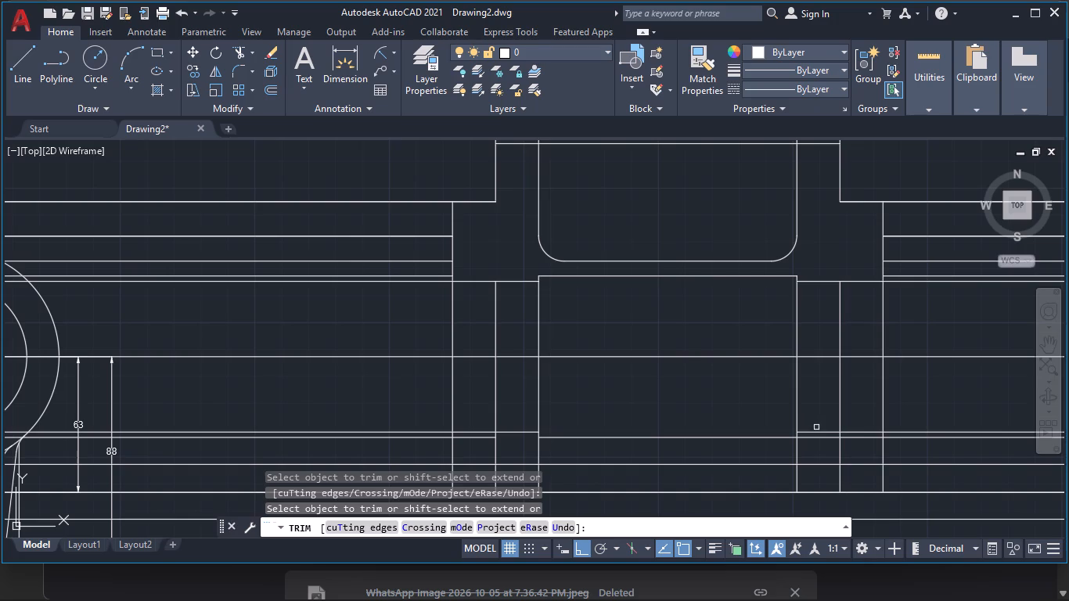
pyautogui.click(824, 438)
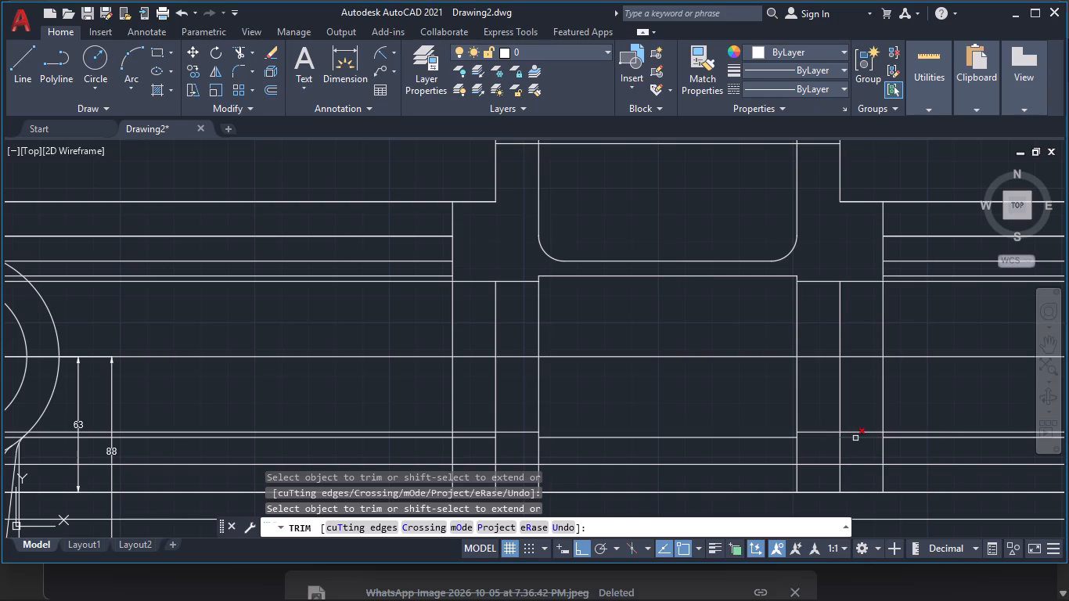
pyautogui.click(856, 438)
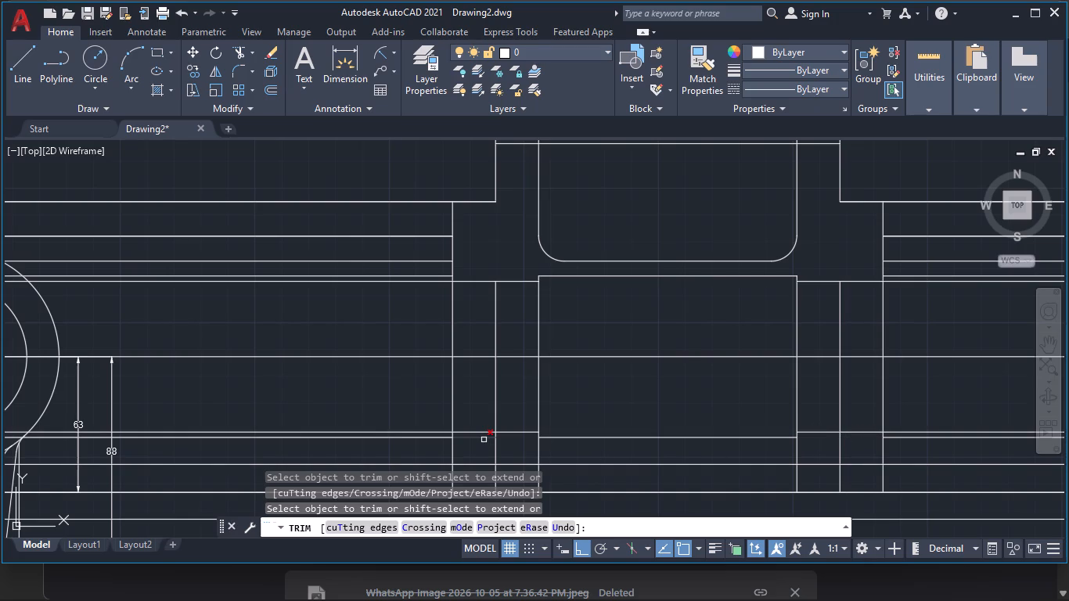
pyautogui.click(484, 440)
# Trim the bore centreline across the second view and the middle vertical in each side wall between the bore lines.
pyautogui.click(501, 377)
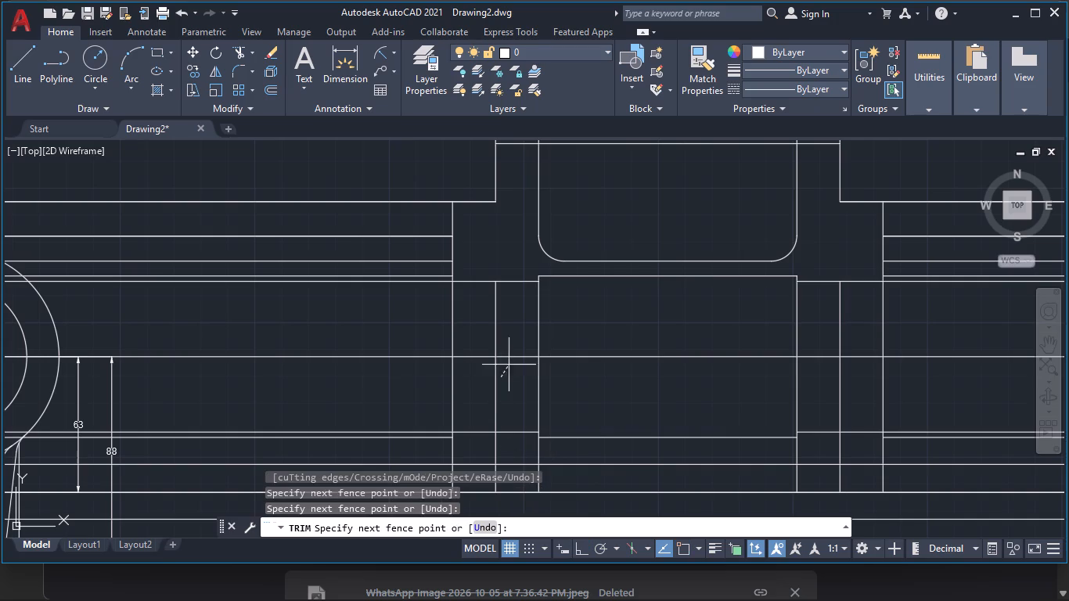
pyautogui.moveTo(510, 365); pyautogui.dragTo(490, 336)
pyautogui.moveTo(477, 333); pyautogui.dragTo(504, 370)
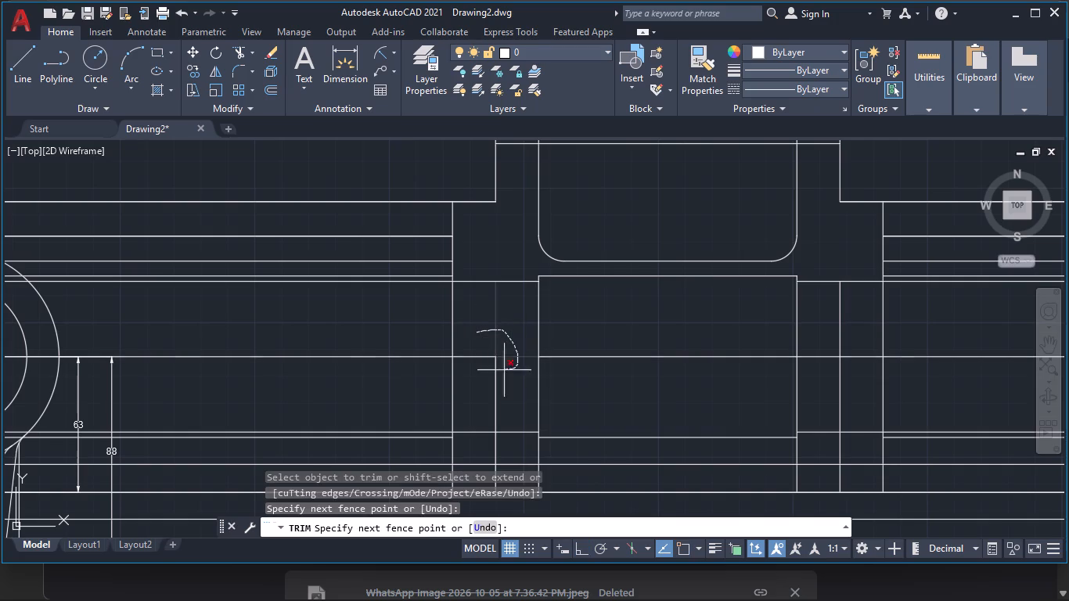
pyautogui.moveTo(504, 370); pyautogui.dragTo(492, 347)
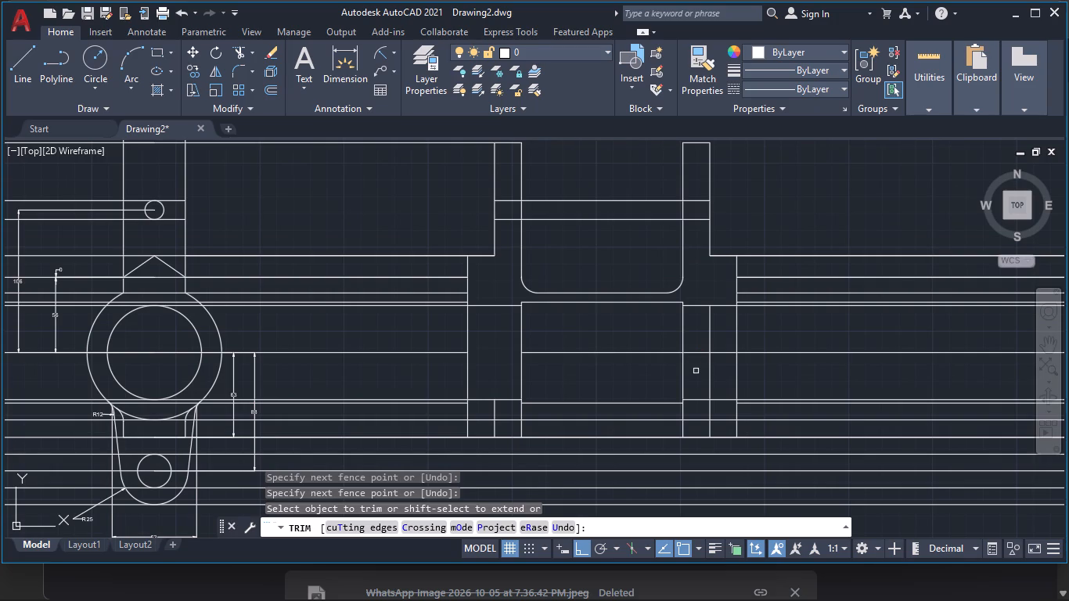
pyautogui.moveTo(696, 372); pyautogui.dragTo(703, 351)
pyautogui.click(606, 340)
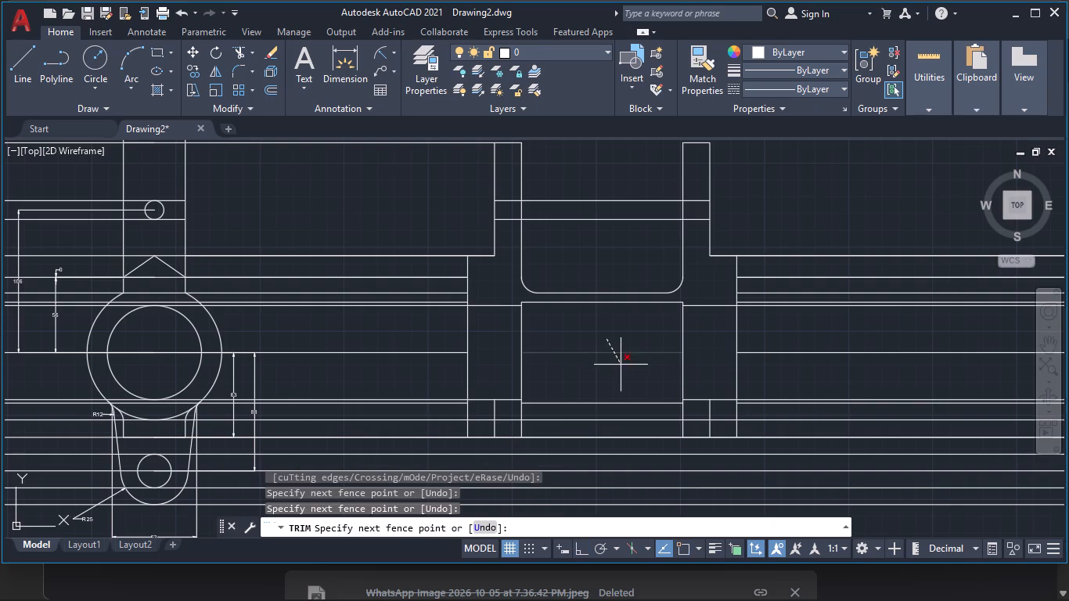
pyautogui.click(623, 369)
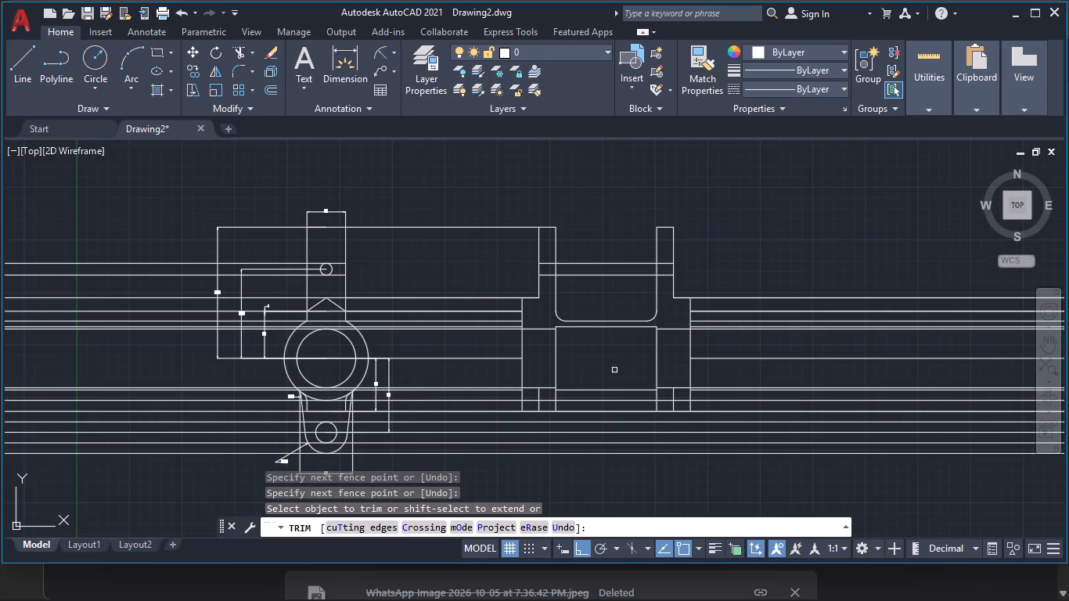
pyautogui.press('Escape')
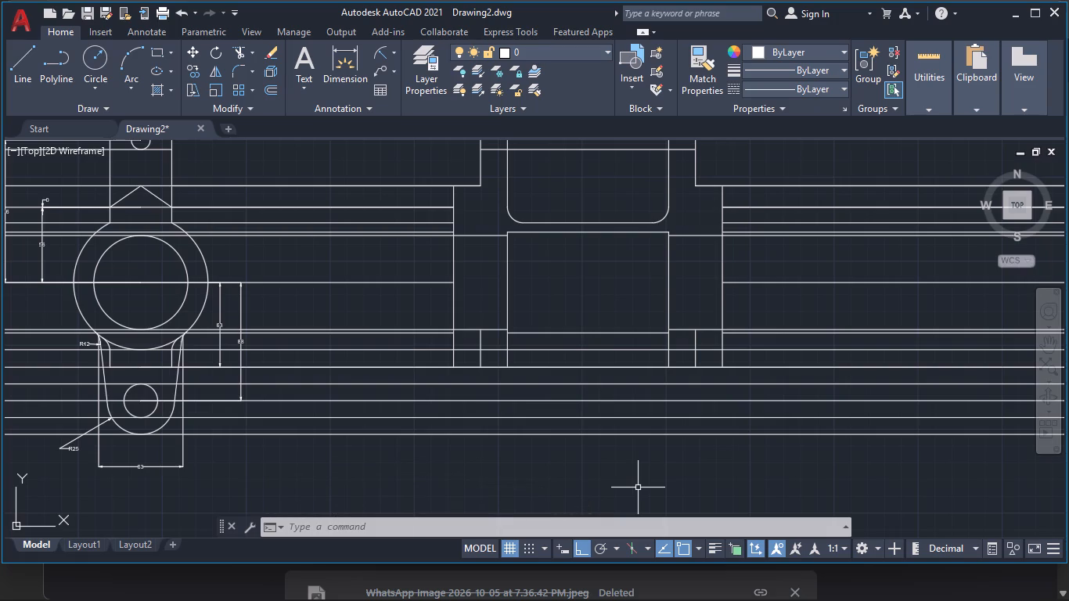
# Extend the second view's far outer vertical down to the lowest projection line.
pyautogui.write('ex')
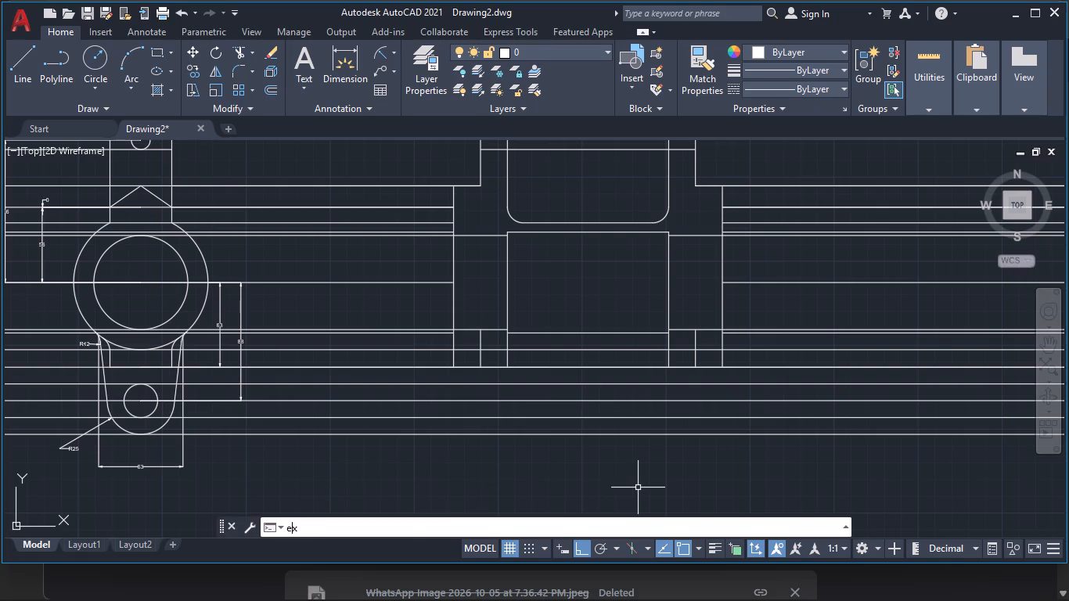
pyautogui.press('Return')
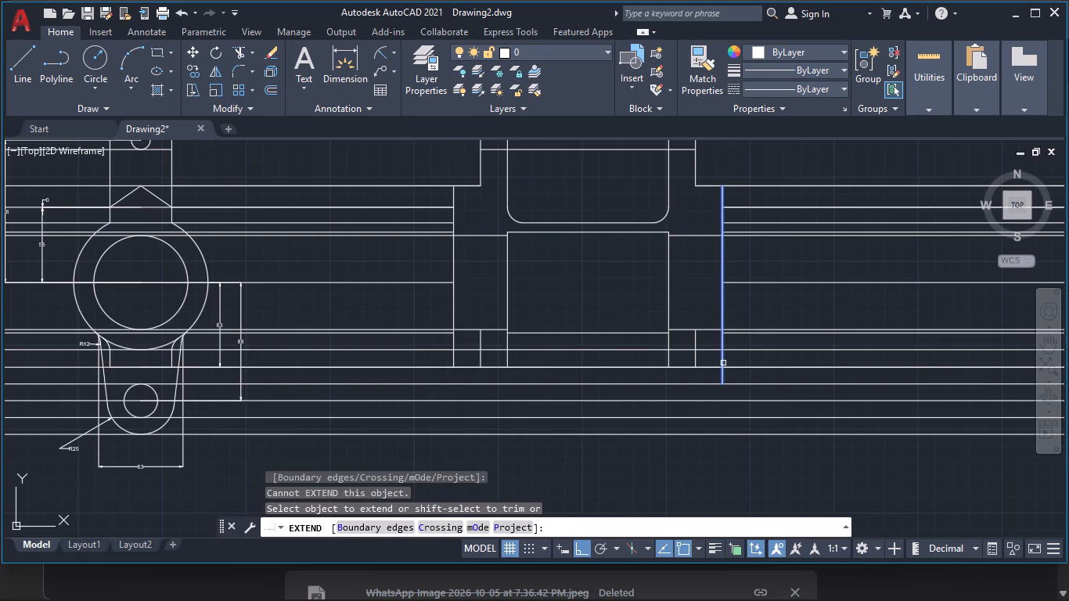
pyautogui.click(723, 363)
pyautogui.click(722, 376)
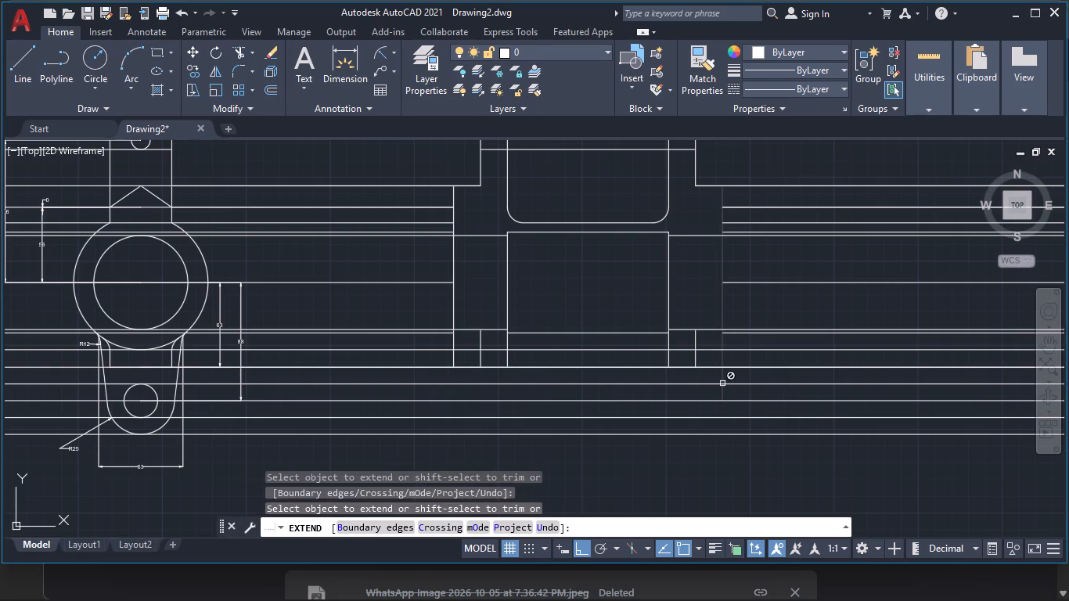
pyautogui.click(722, 390)
pyautogui.click(722, 408)
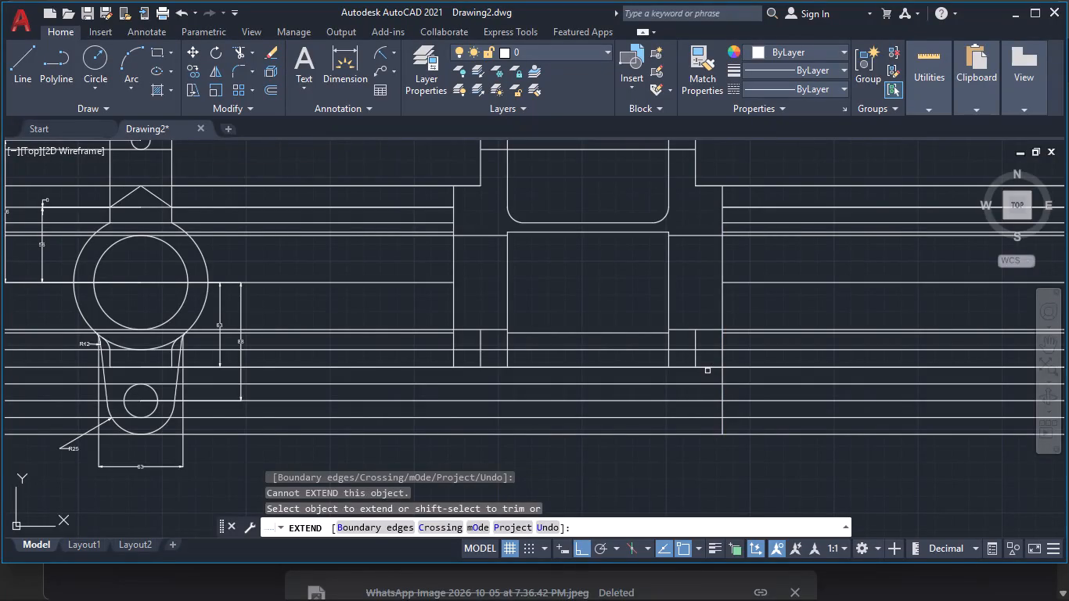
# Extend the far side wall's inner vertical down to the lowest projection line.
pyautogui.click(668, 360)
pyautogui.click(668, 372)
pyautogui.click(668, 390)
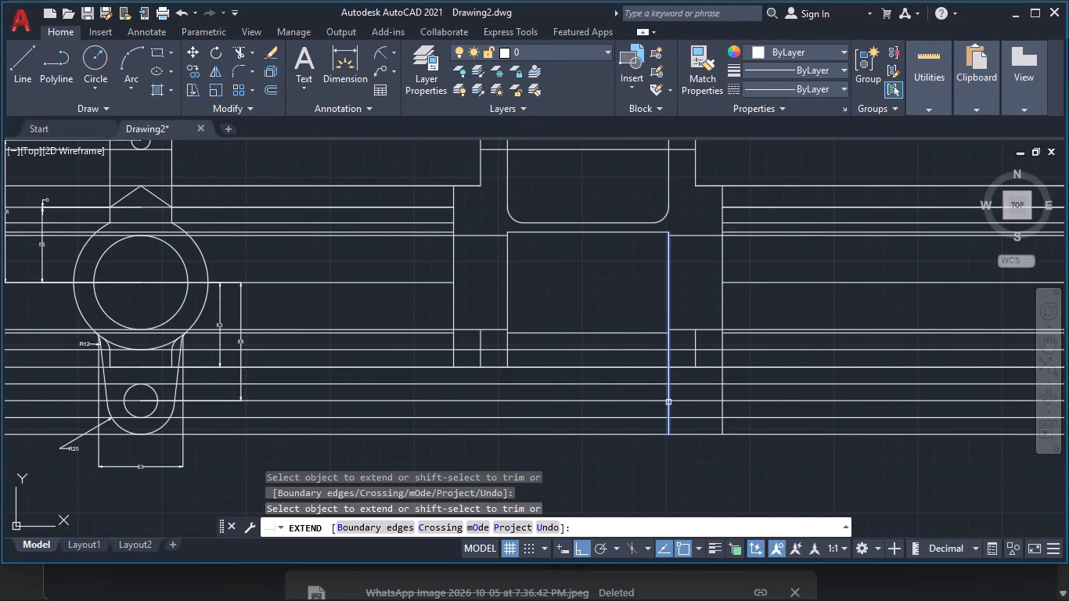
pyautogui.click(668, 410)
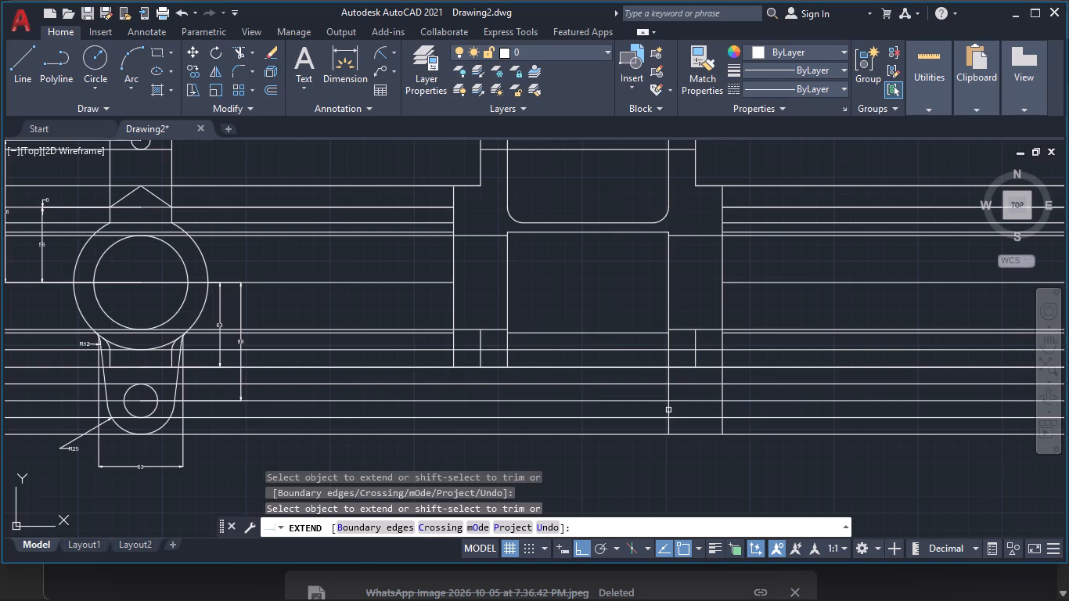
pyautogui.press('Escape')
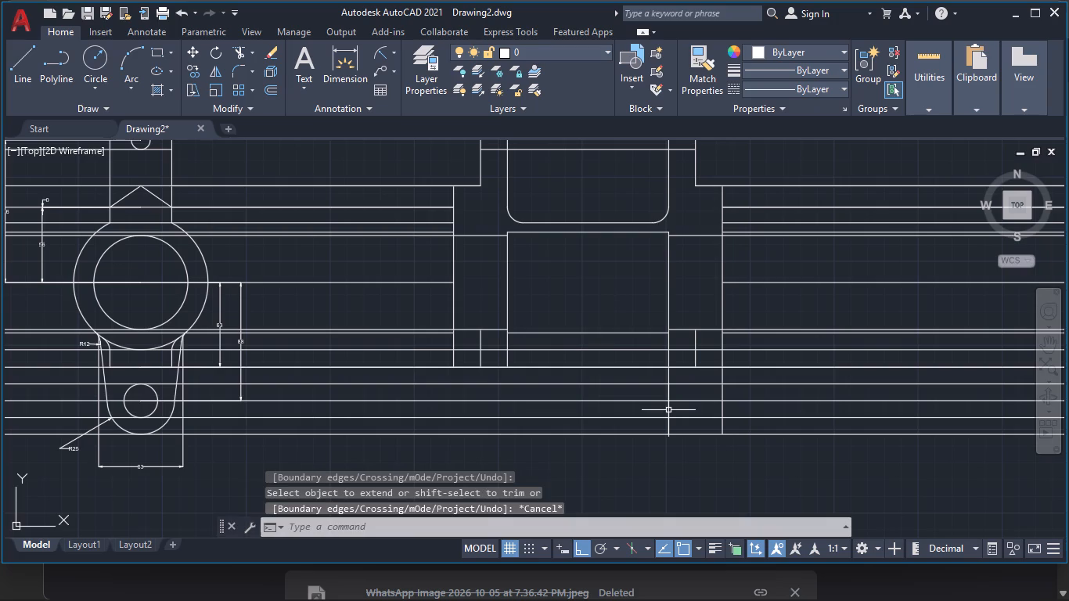
# Offset the second view's far outer vertical 50 mm towards the inside of the view.
pyautogui.press('o')
pyautogui.press('Return')
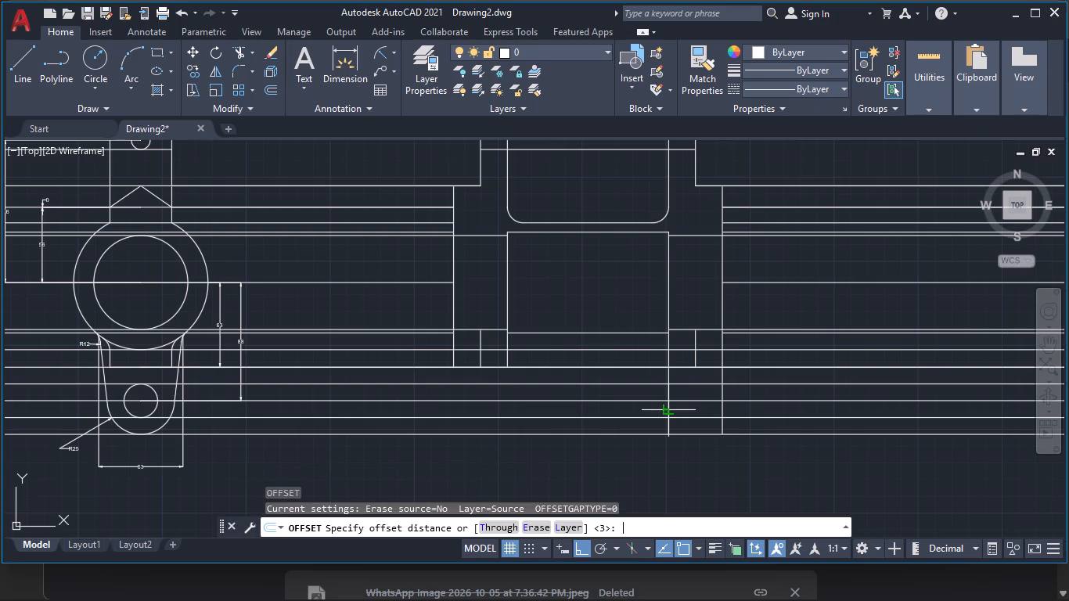
pyautogui.write('50')
pyautogui.press('Return')
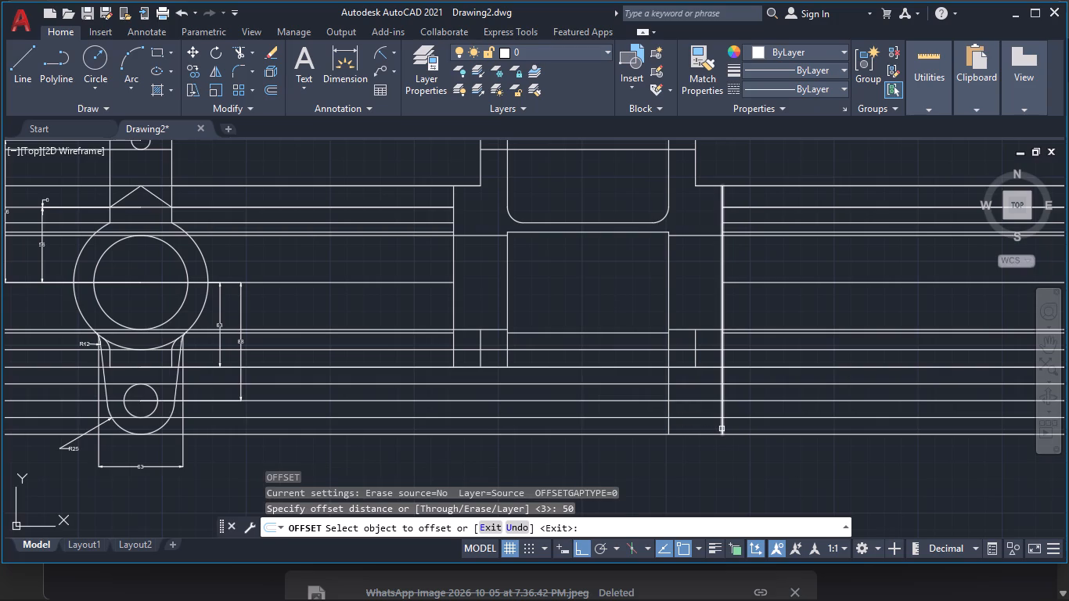
pyautogui.click(722, 429)
pyautogui.click(691, 432)
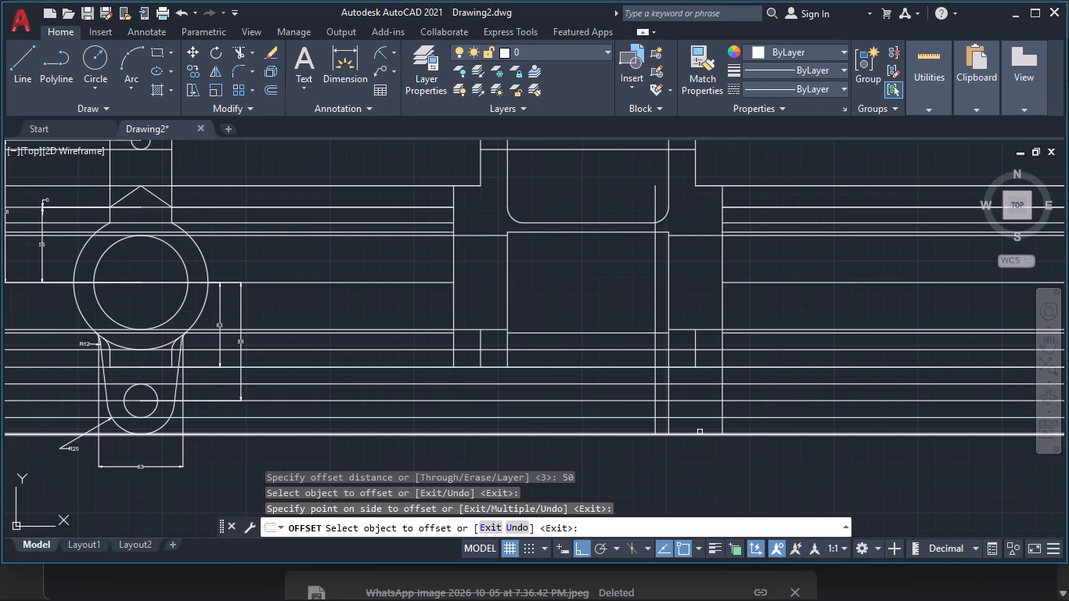
# Offset the same far outer vertical 60 mm towards the inside of the view.
pyautogui.press('space')
pyautogui.press('space')
pyautogui.write('60')
pyautogui.press('Return')
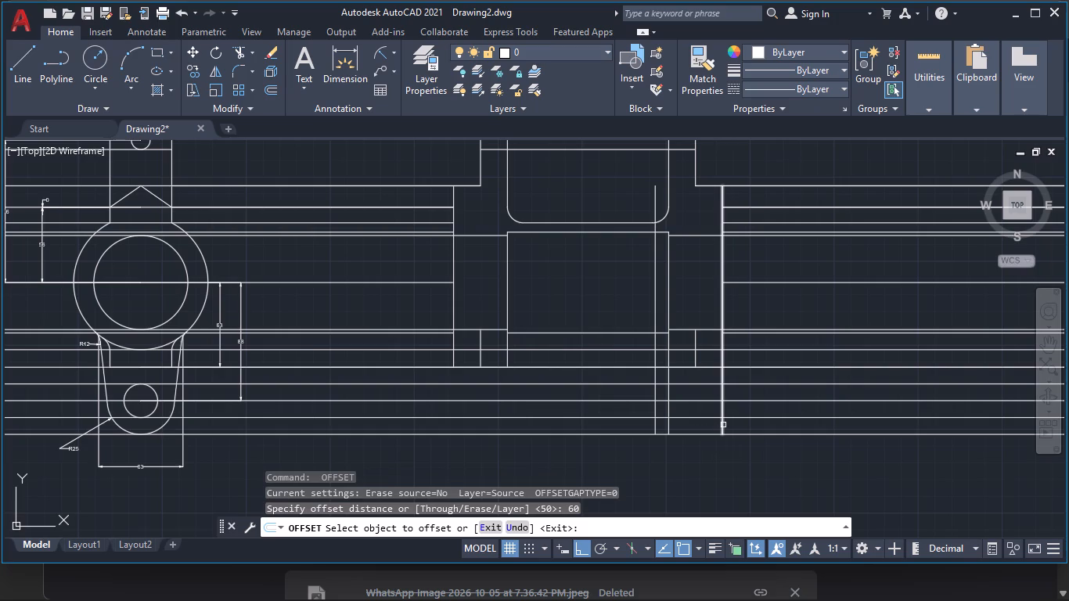
pyautogui.click(723, 425)
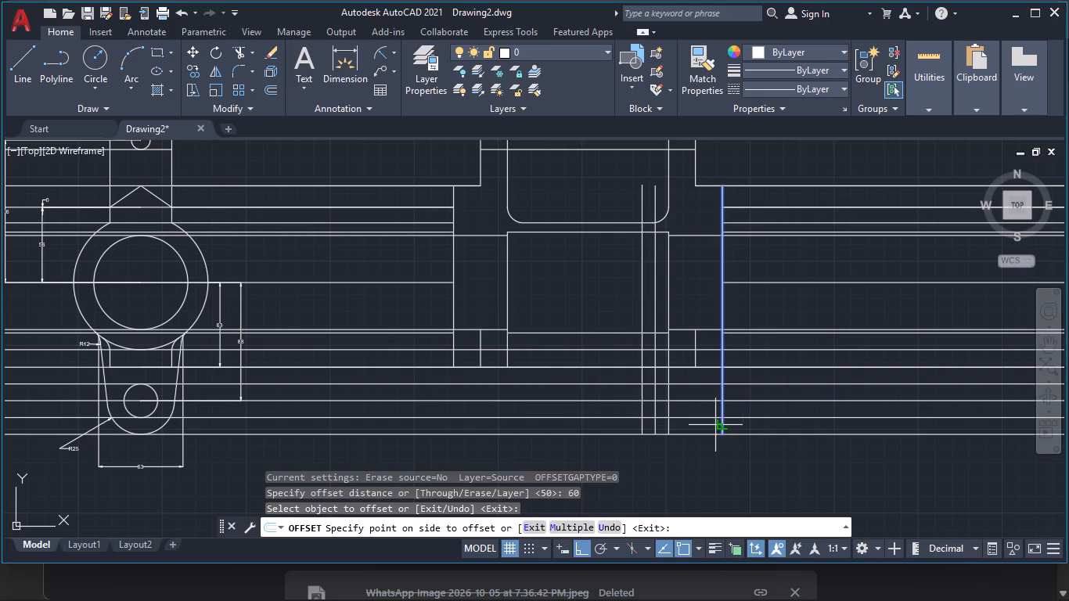
pyautogui.click(663, 428)
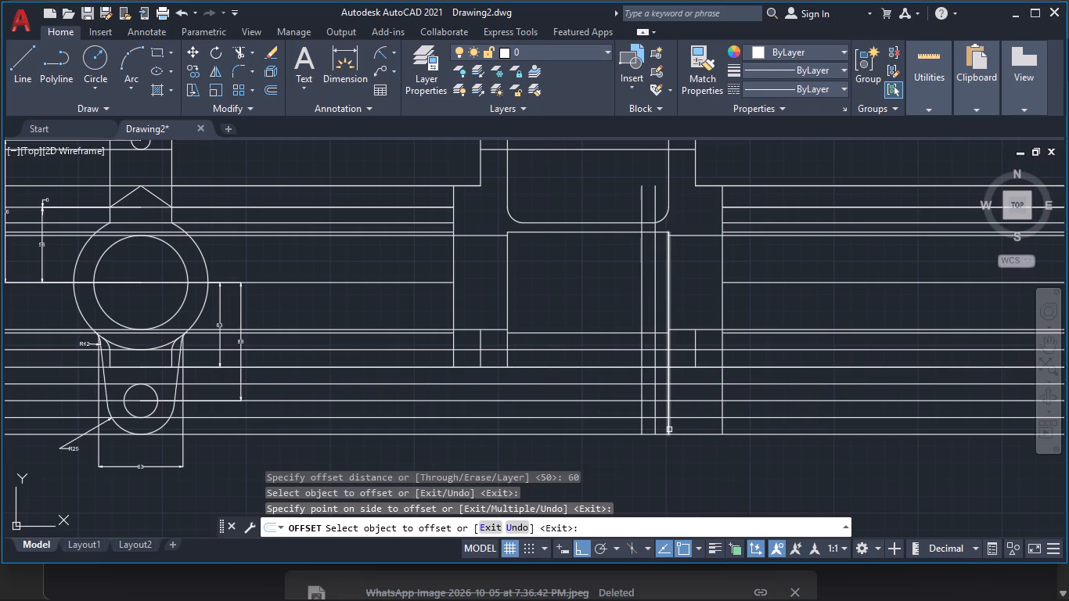
pyautogui.click(669, 430)
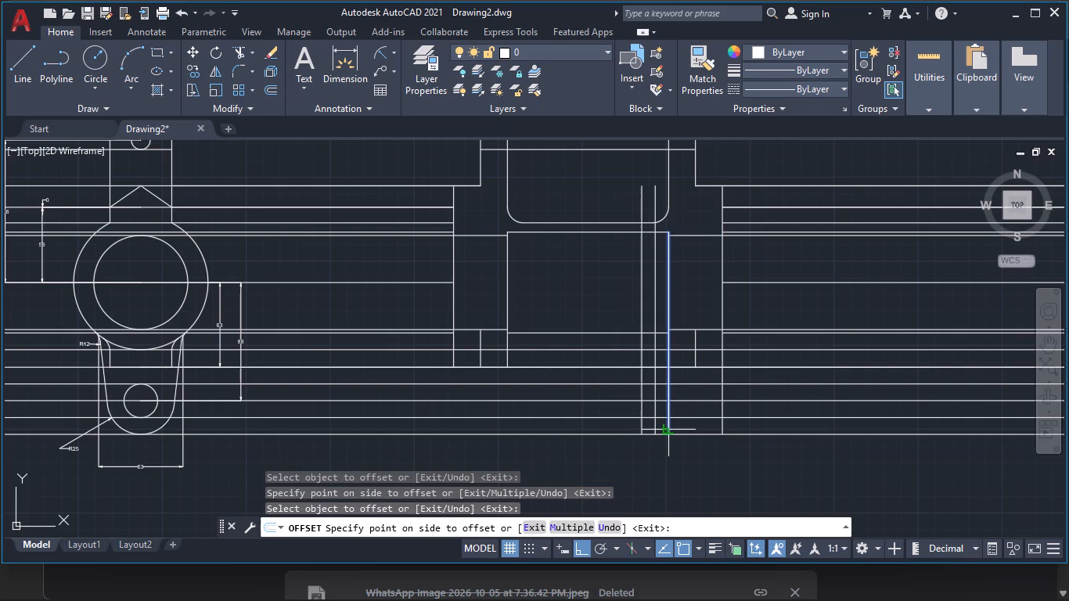
pyautogui.press('Escape')
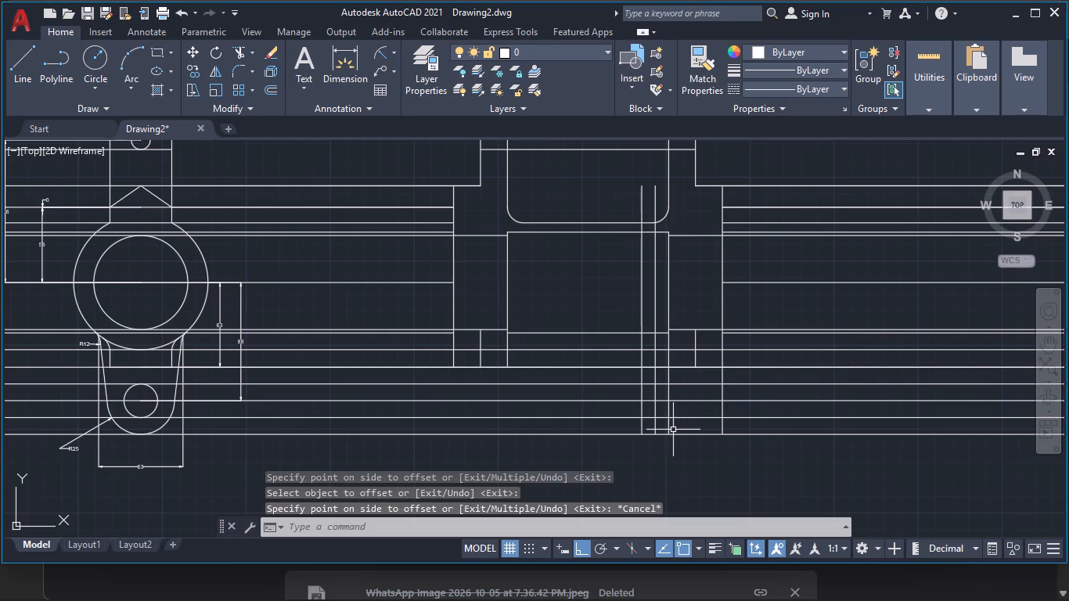
# Delete the far side wall's inner vertical line below the filleted recess.
pyautogui.click(669, 430)
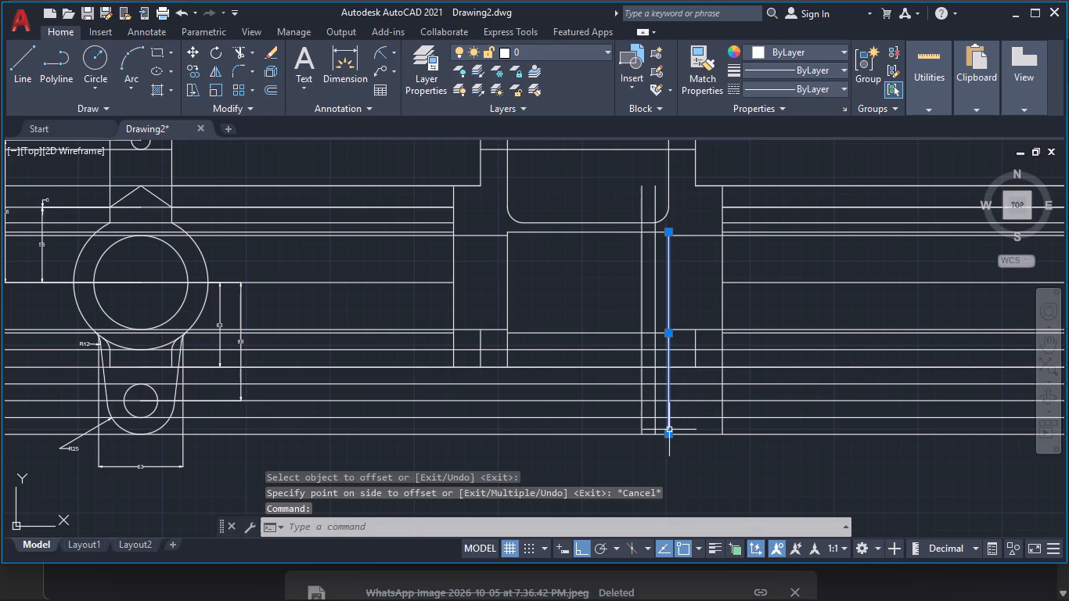
pyautogui.press('Delete')
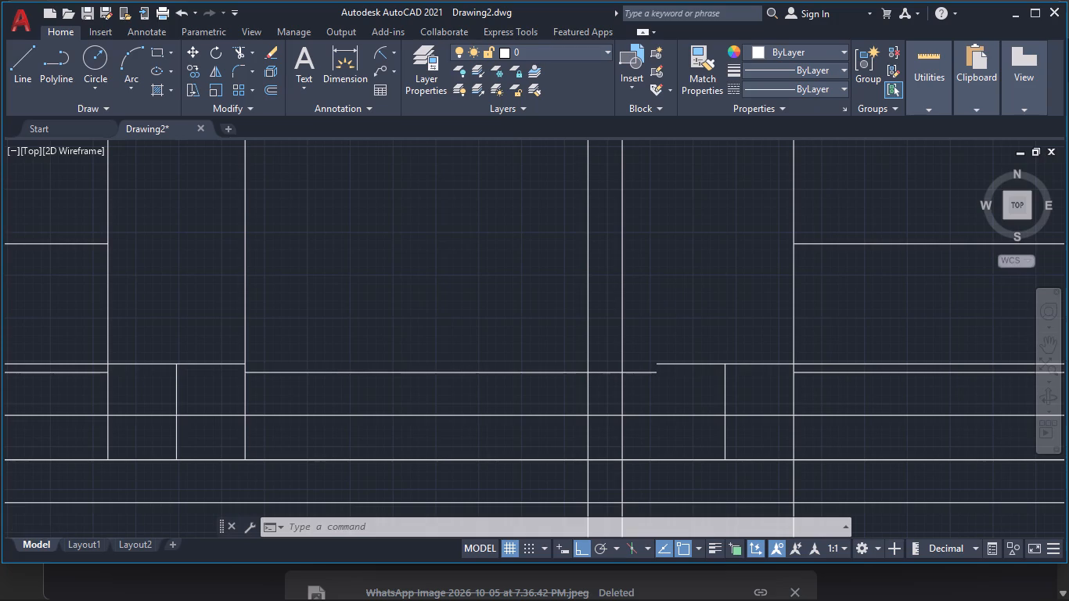
# Draw a short vertical line joining the stepped ends of the two lower horizontals at the far wall's inner edge.
pyautogui.press('l')
pyautogui.press('Return')
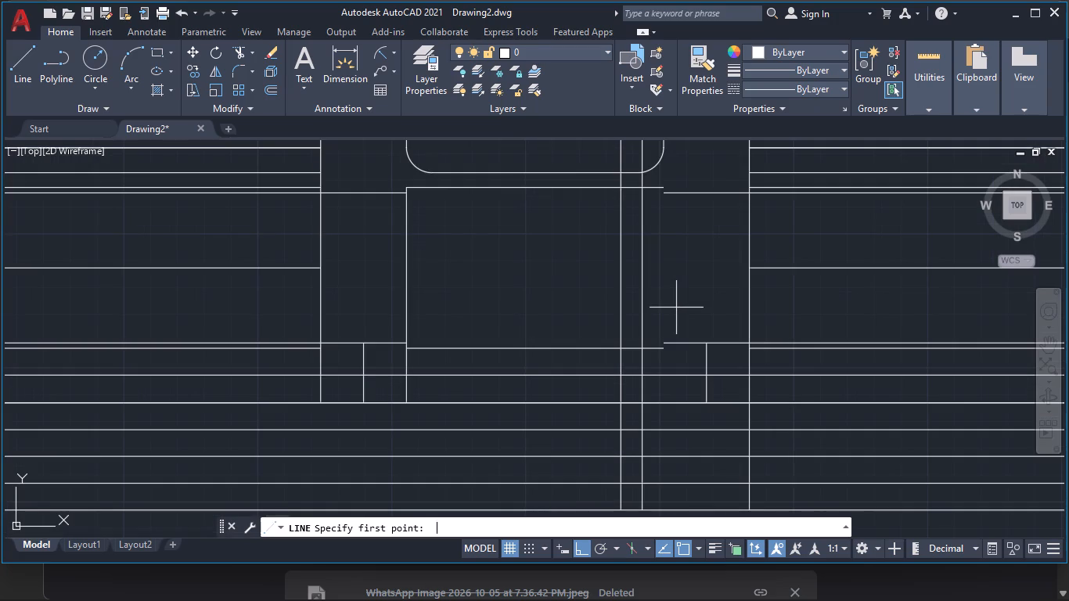
pyautogui.click(665, 343)
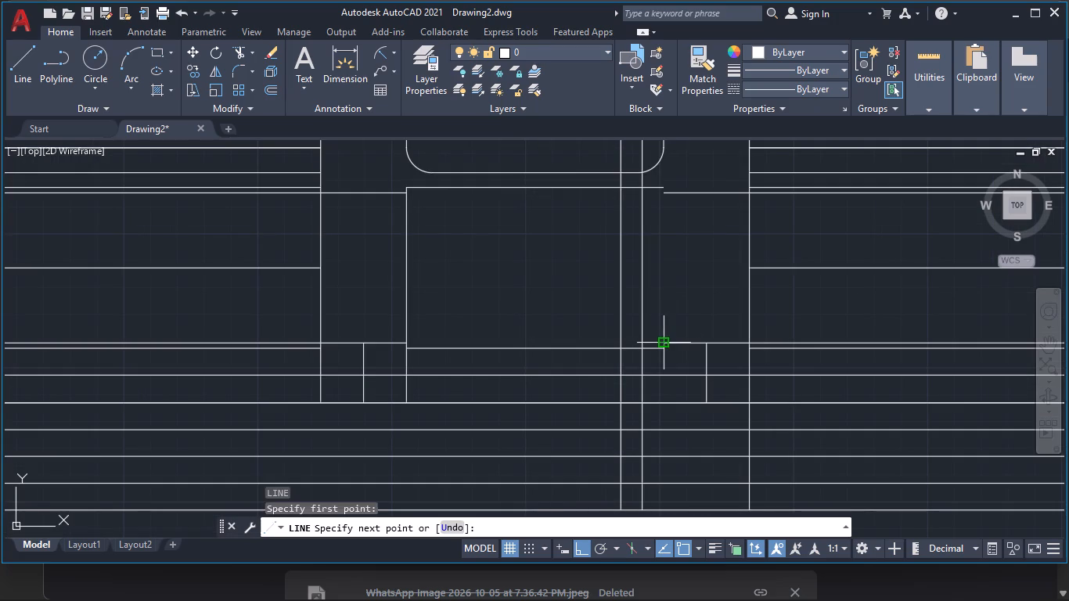
pyautogui.click(665, 352)
pyautogui.press('space')
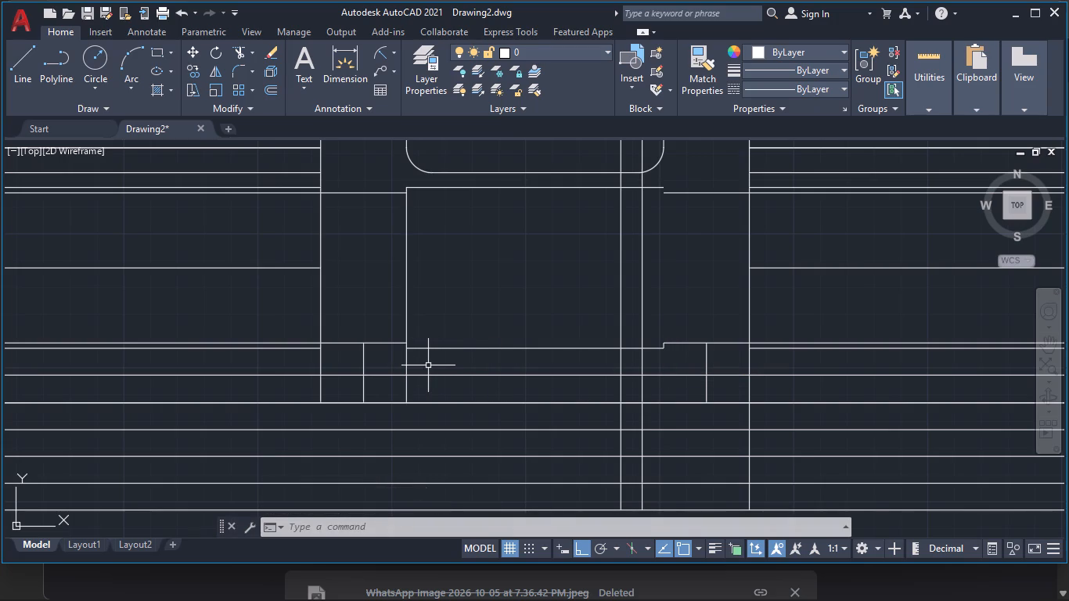
# Trim the near wall's middle and inner verticals below the bore, and the outer vertical's stub below the next projection line.
pyautogui.write('tr')
pyautogui.press('Return')
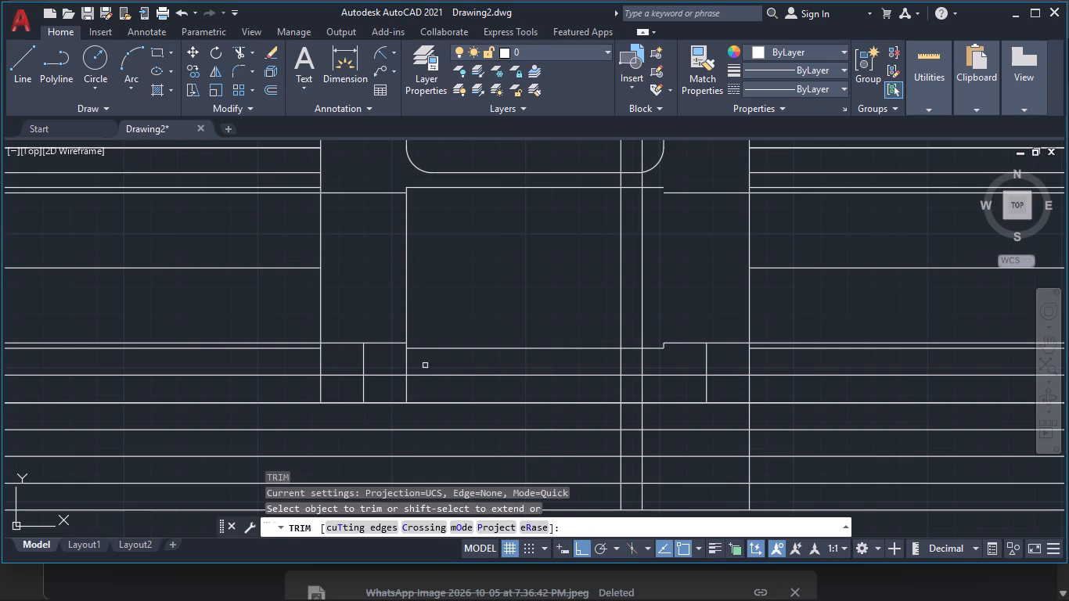
pyautogui.click(427, 365)
pyautogui.click(360, 363)
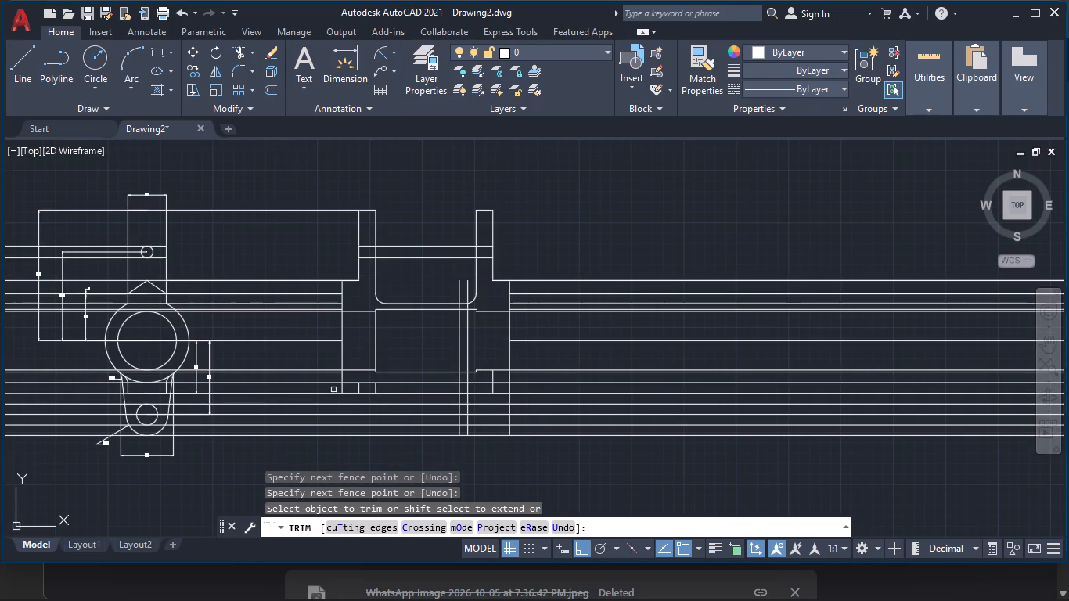
pyautogui.click(333, 390)
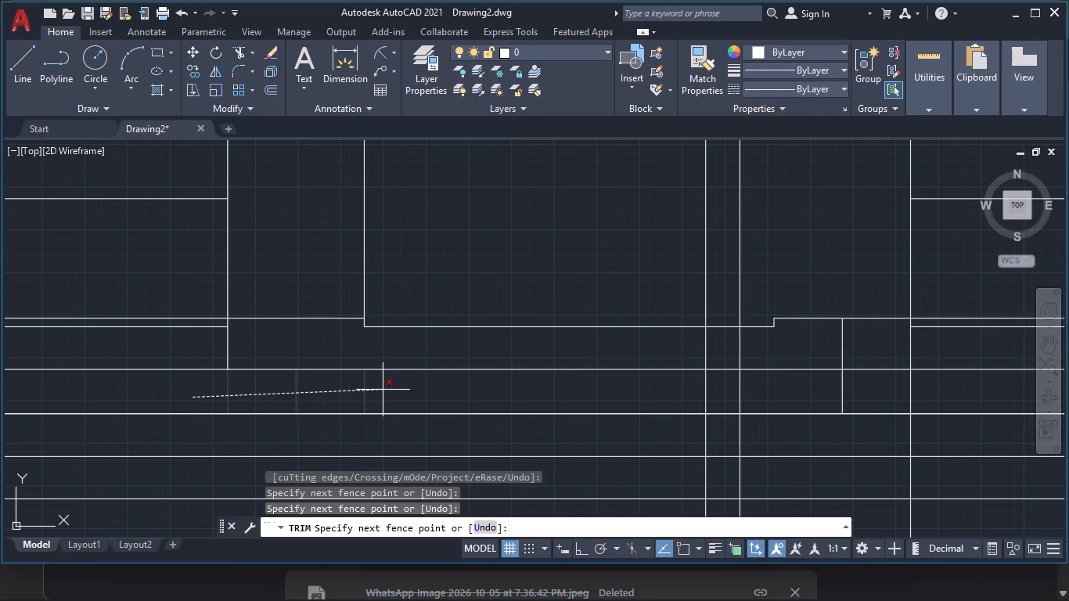
pyautogui.click(383, 390)
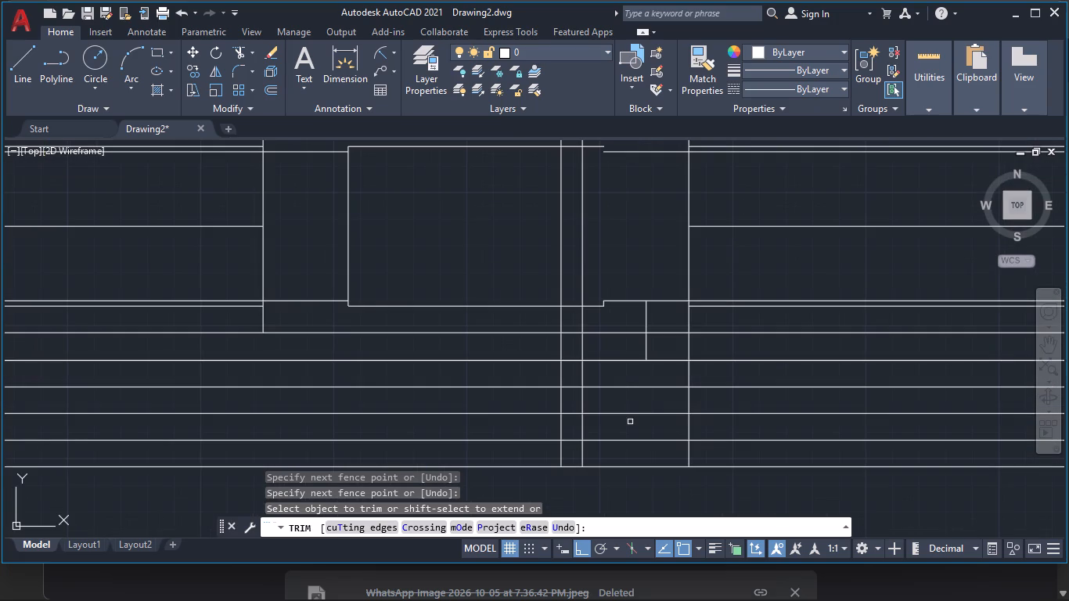
# Trim the two inner offset verticals from the filleted recess down to the lower edge of the bore rectangle.
pyautogui.click(622, 315)
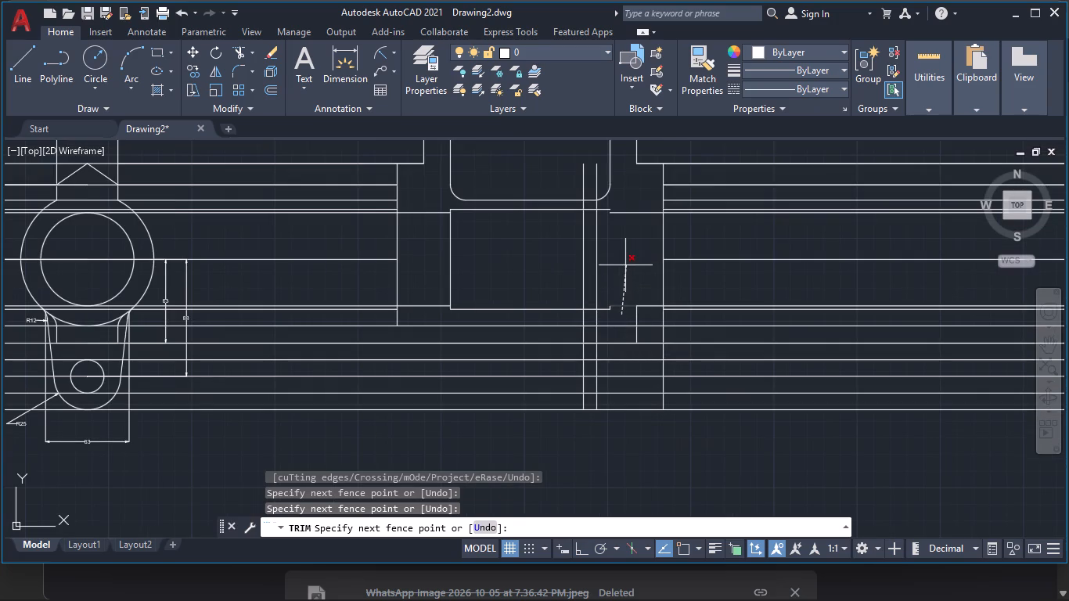
pyautogui.click(621, 315)
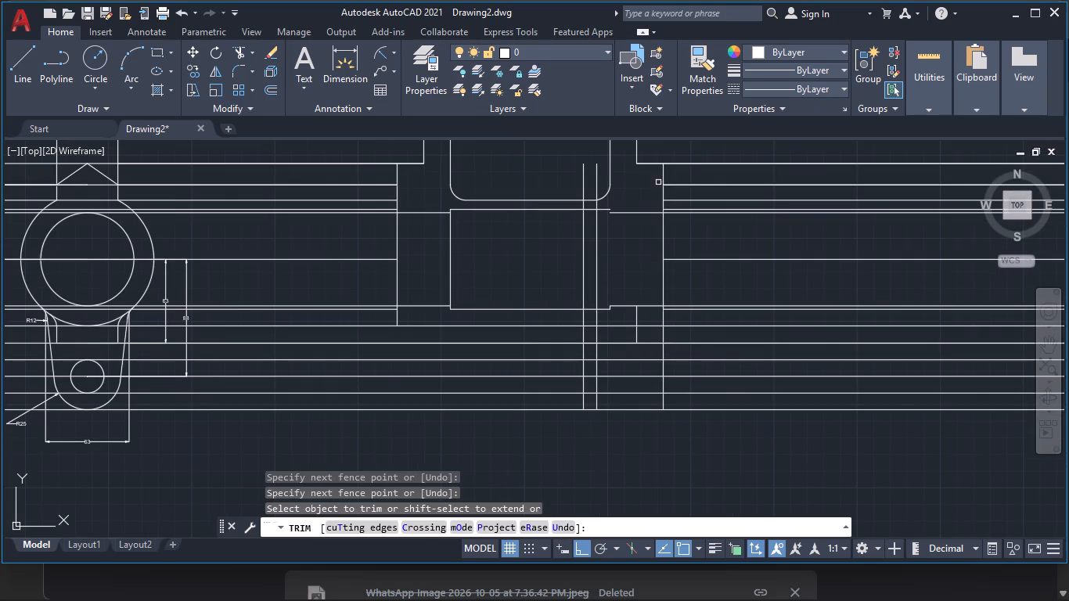
pyautogui.click(597, 183)
pyautogui.click(581, 185)
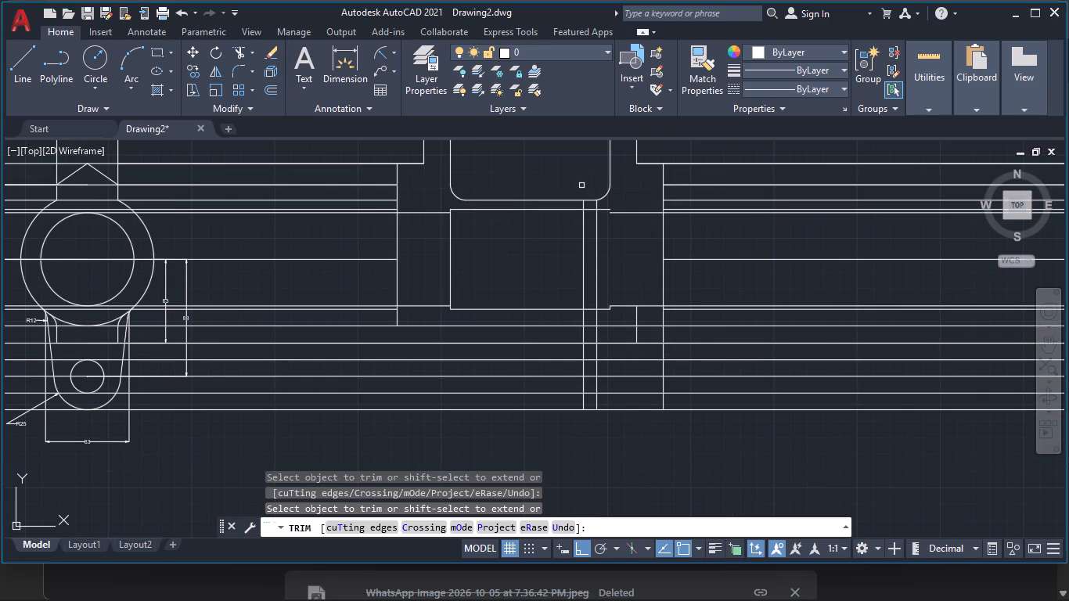
pyautogui.click(583, 205)
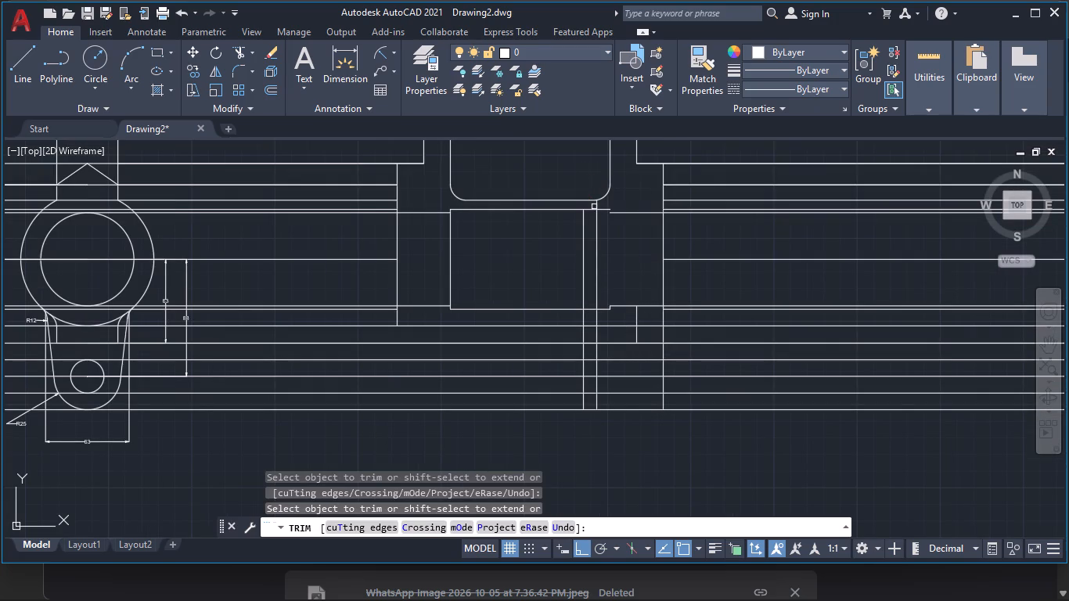
pyautogui.click(596, 207)
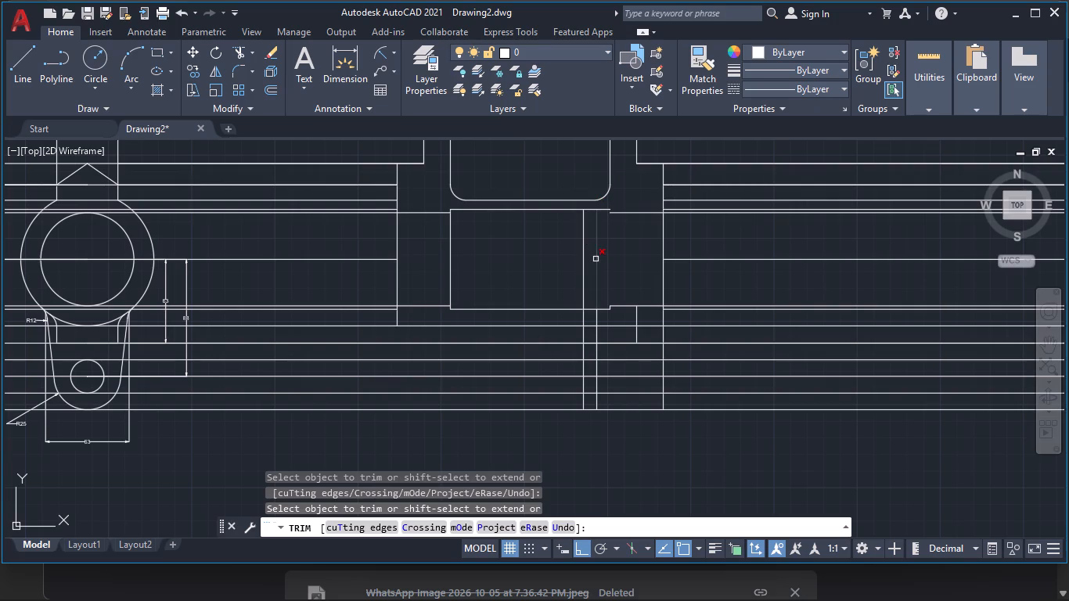
pyautogui.click(603, 259)
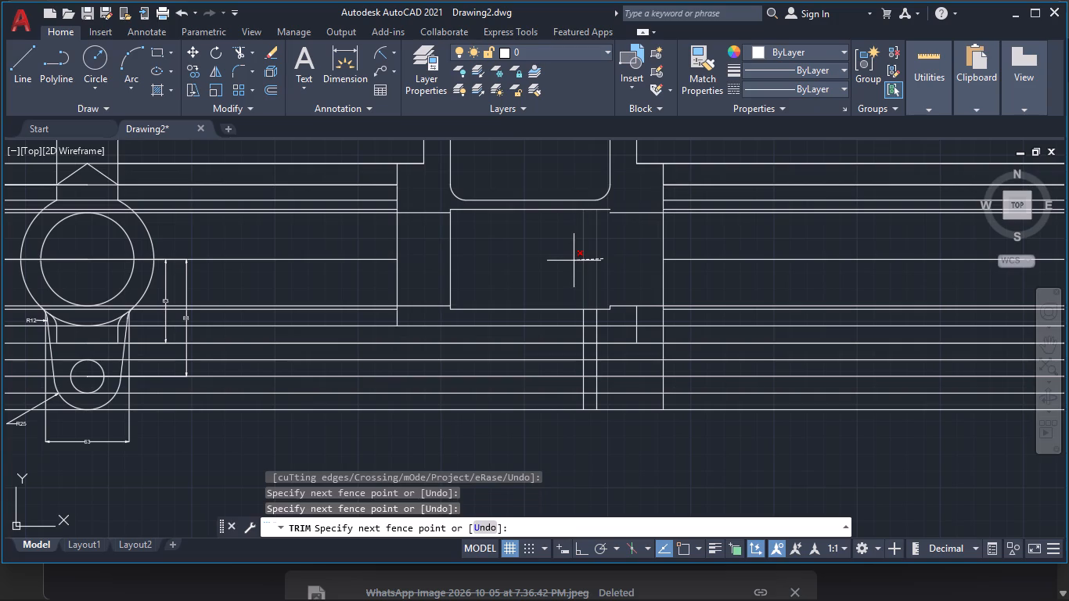
pyautogui.click(574, 261)
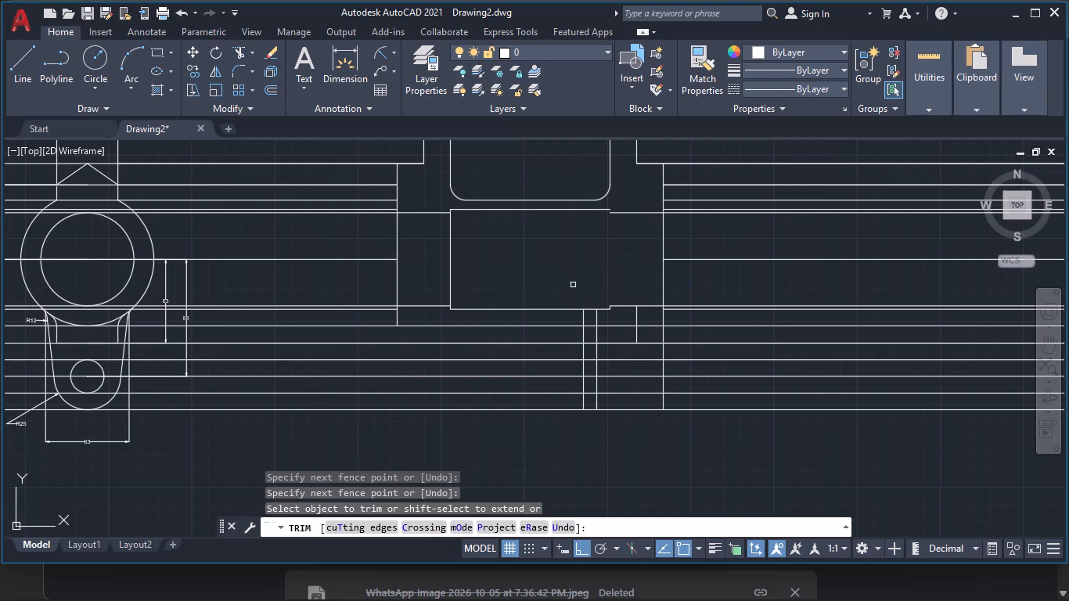
pyautogui.press('Escape')
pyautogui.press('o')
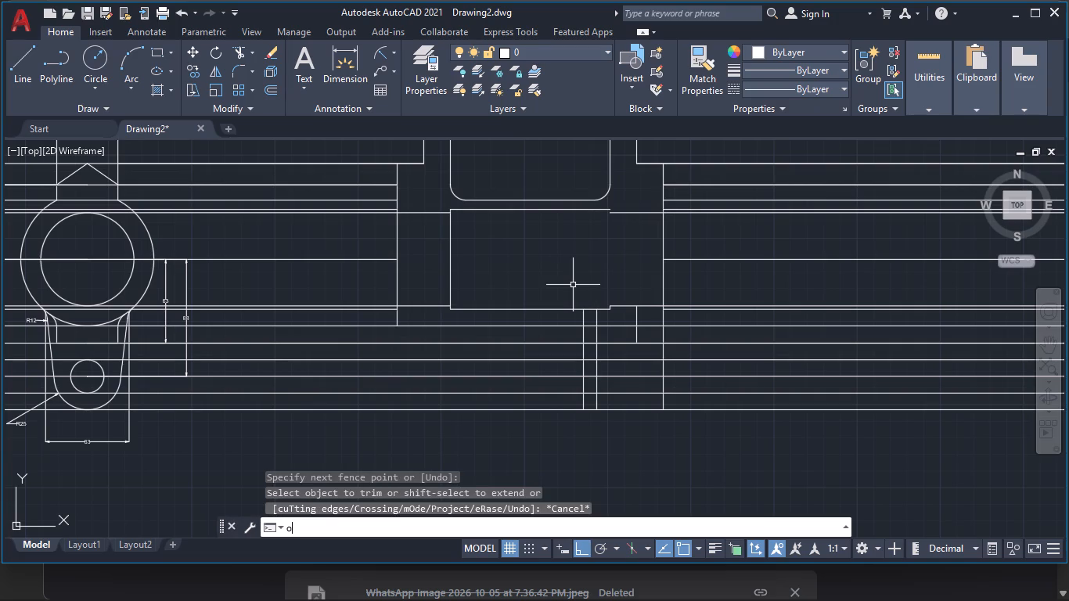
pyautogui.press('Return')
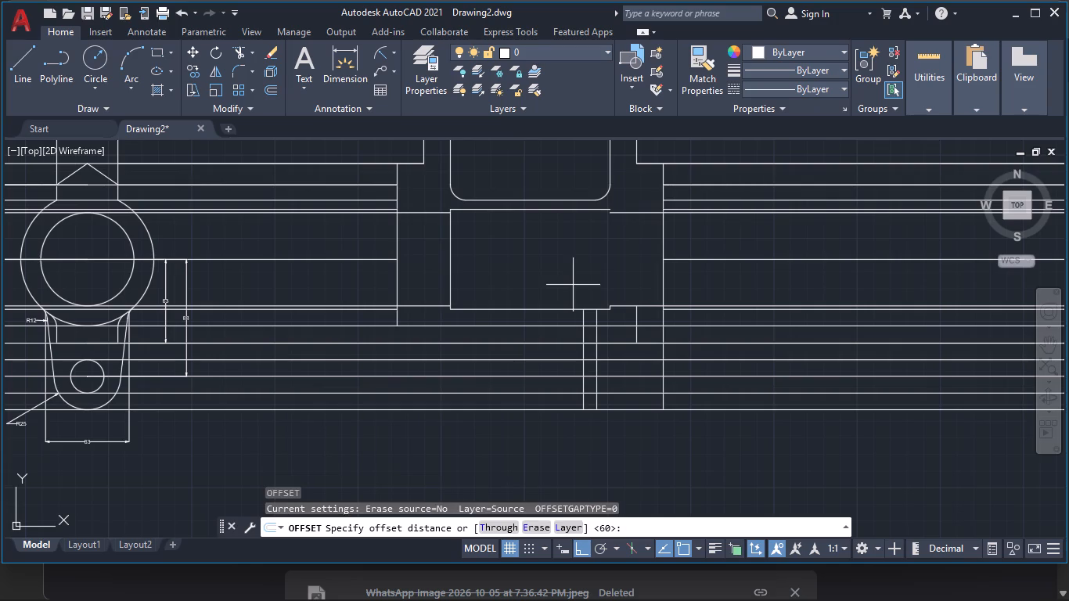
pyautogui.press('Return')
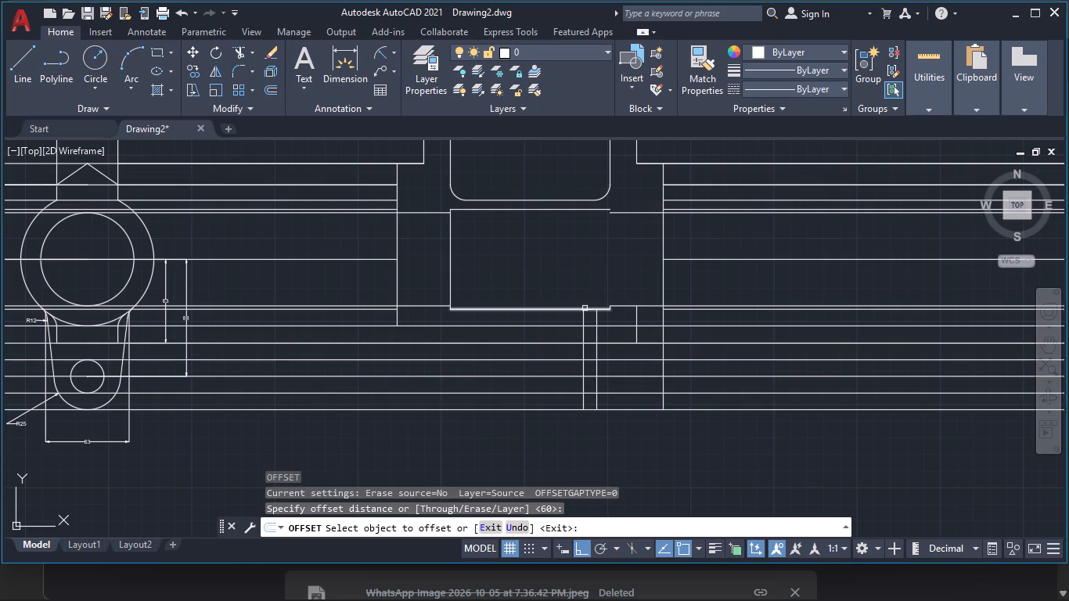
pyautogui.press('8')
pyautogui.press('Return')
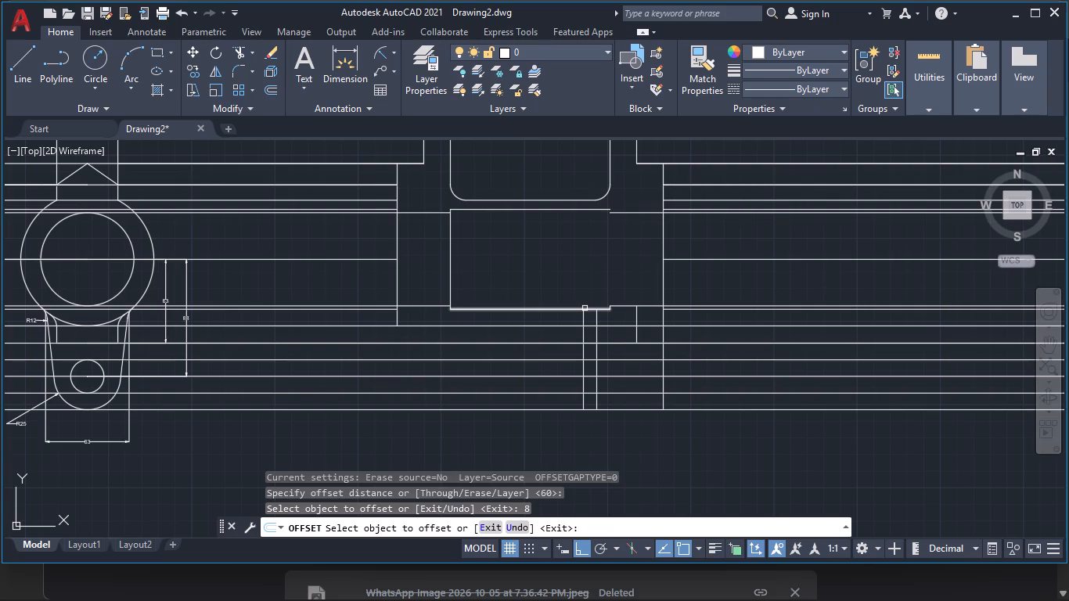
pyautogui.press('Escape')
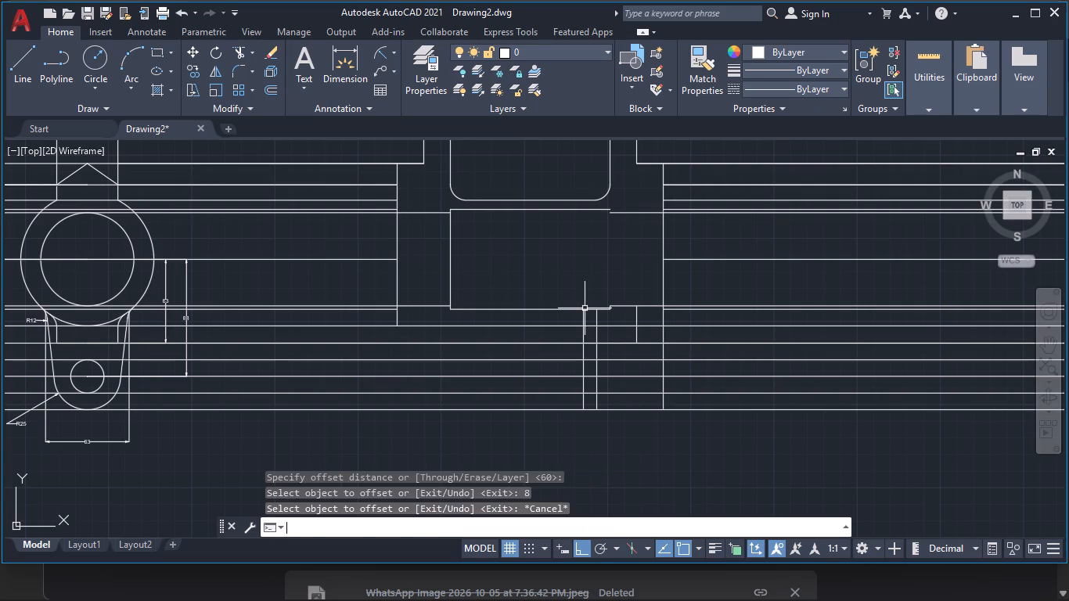
# Offset the 60 mm offset vertical below the bore by 8 mm to both sides.
pyautogui.press('space')
pyautogui.press('8')
pyautogui.press('Return')
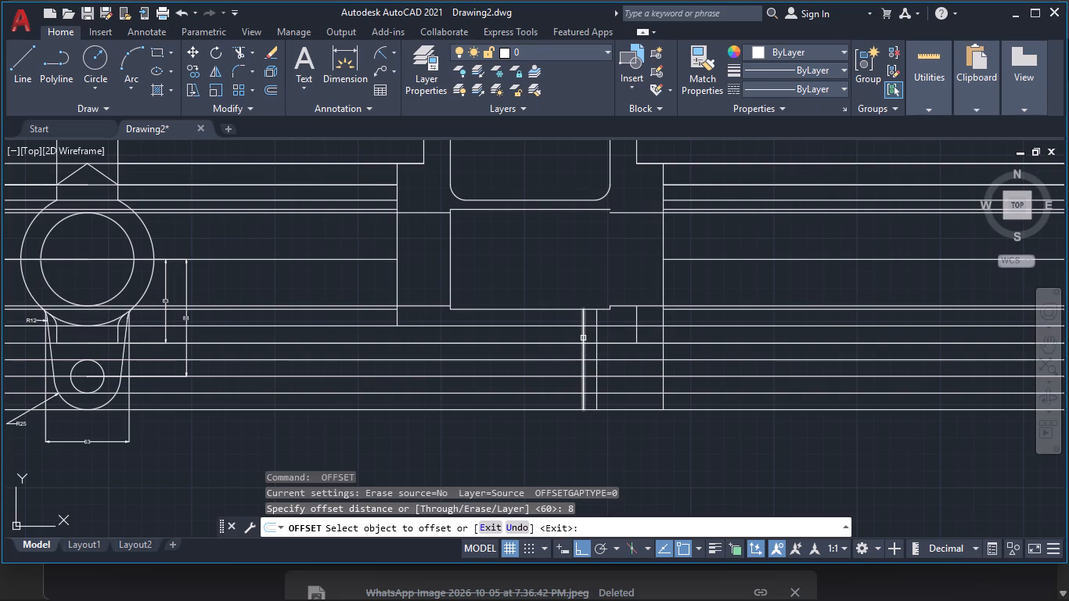
pyautogui.click(583, 338)
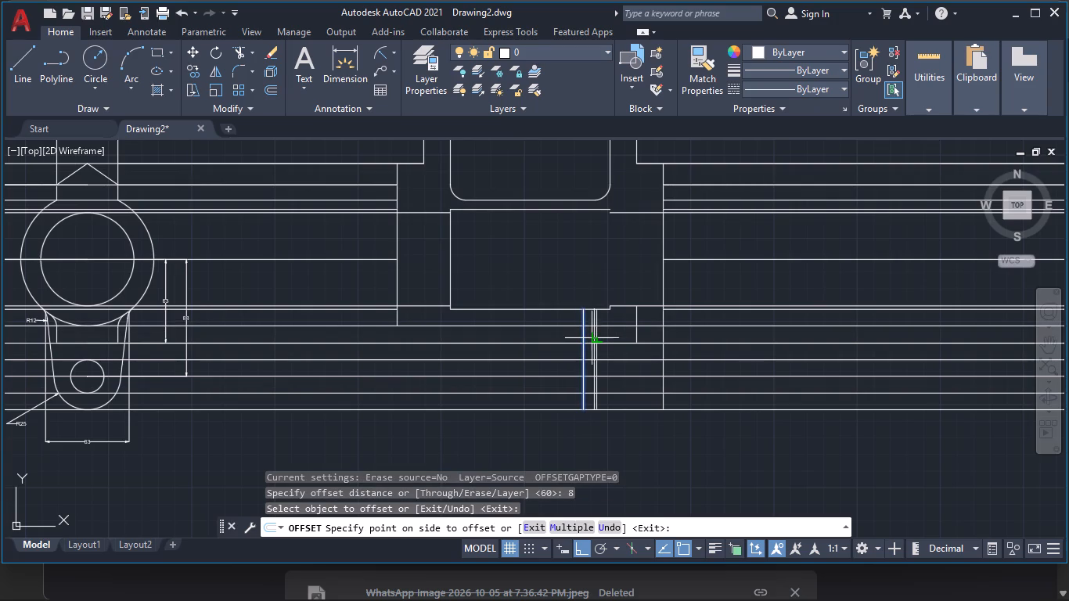
pyautogui.click(595, 338)
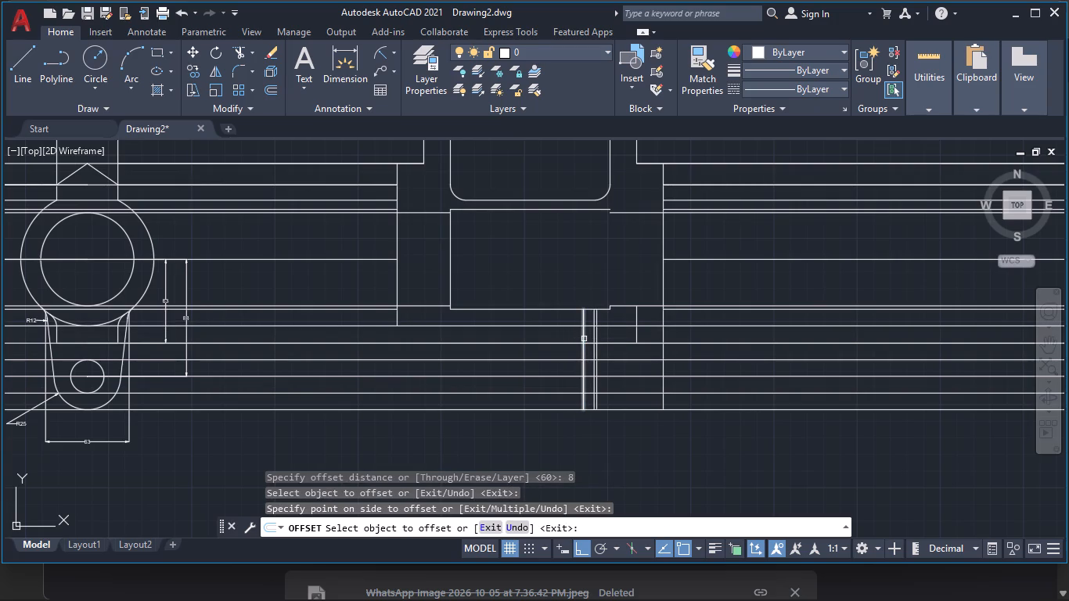
pyautogui.click(582, 339)
pyautogui.click(557, 344)
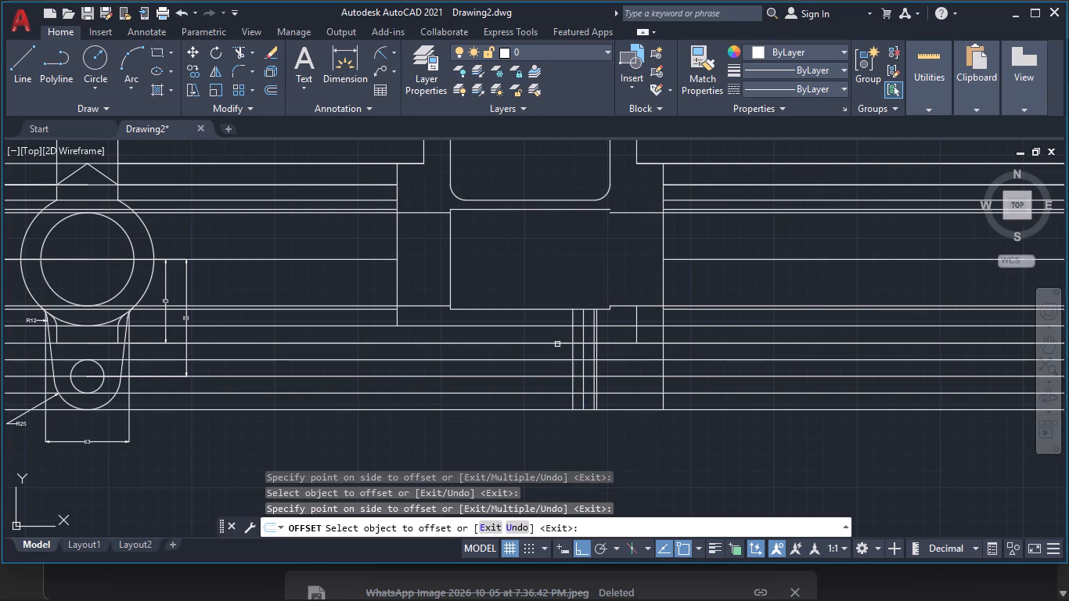
pyautogui.press('Escape')
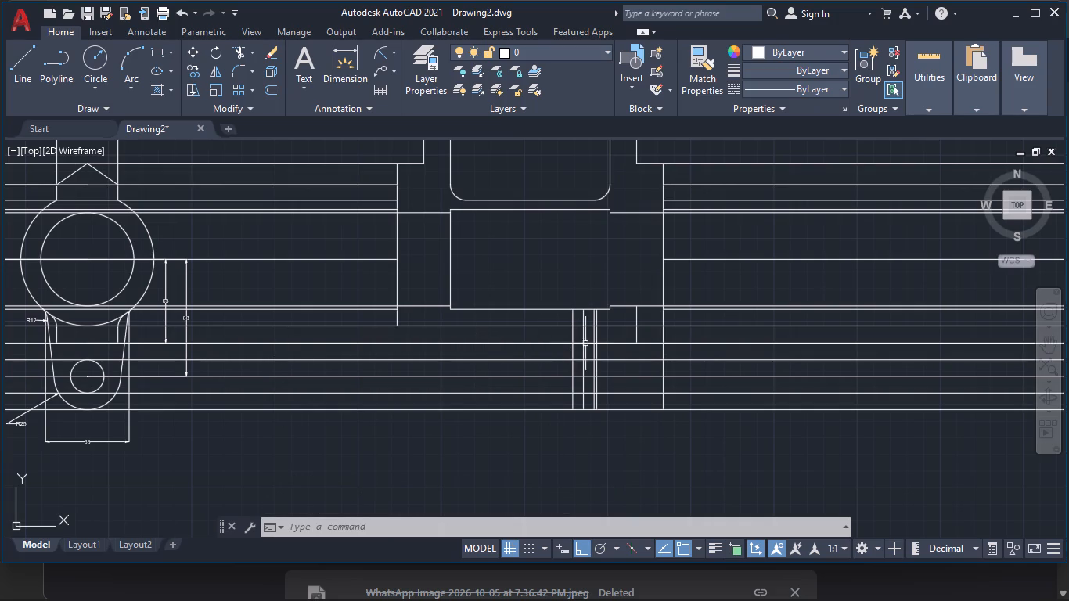
# Trim the neighbouring vertical nearest the far wall between the bore's lower edge and the projection line where the short wall vertical ends.
pyautogui.write('tr')
pyautogui.press('Return')
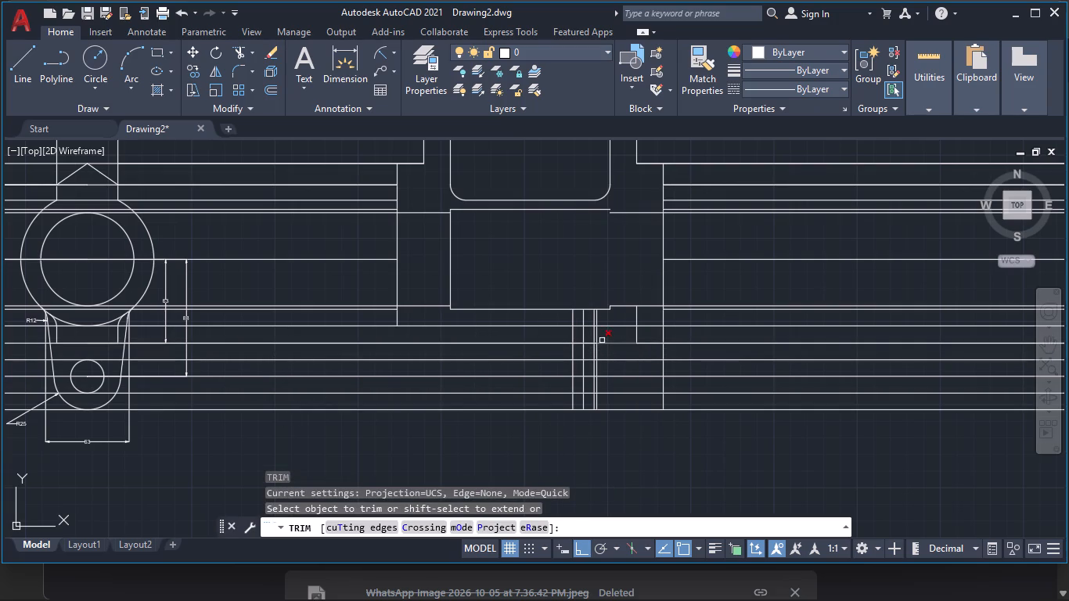
pyautogui.click(602, 337)
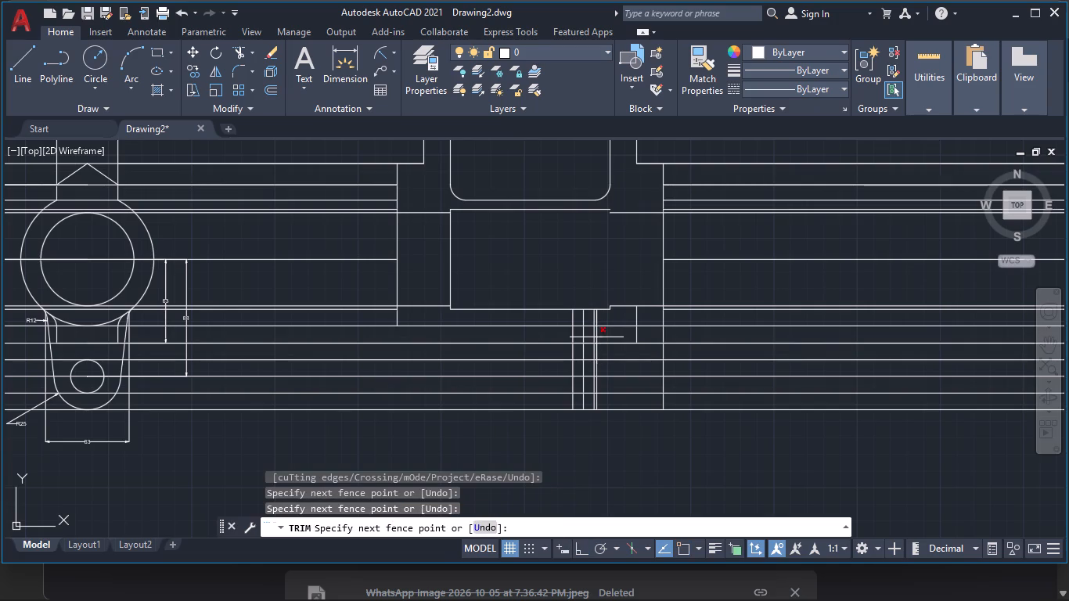
pyautogui.click(596, 337)
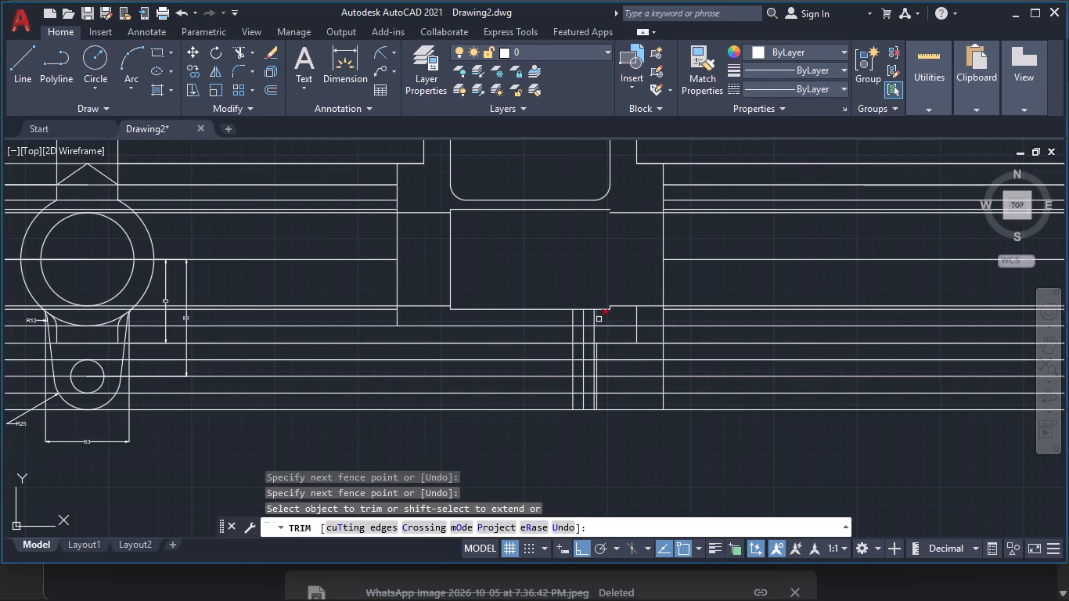
pyautogui.click(598, 319)
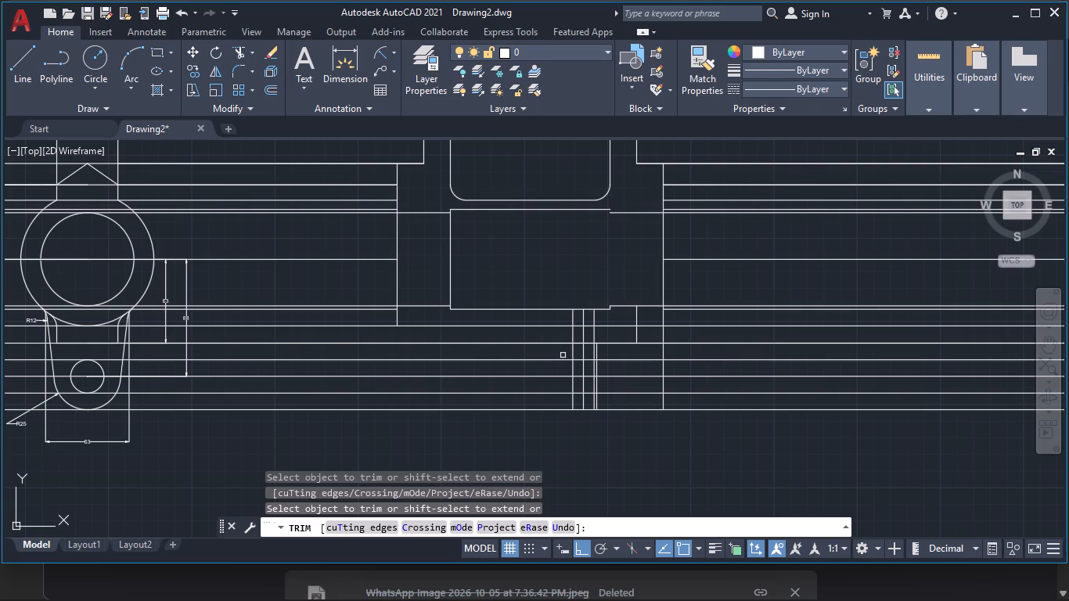
# Trim the centre and near-side 8 mm verticals, plus the two projection lines running towards the front view, beneath the small hole's outline.
pyautogui.click(563, 355)
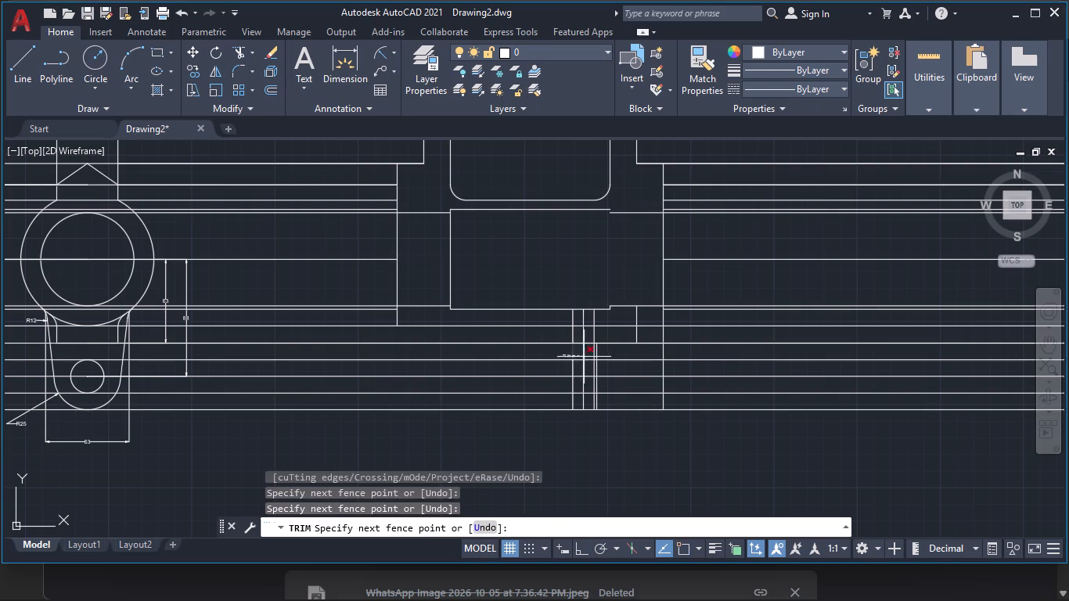
pyautogui.click(588, 363)
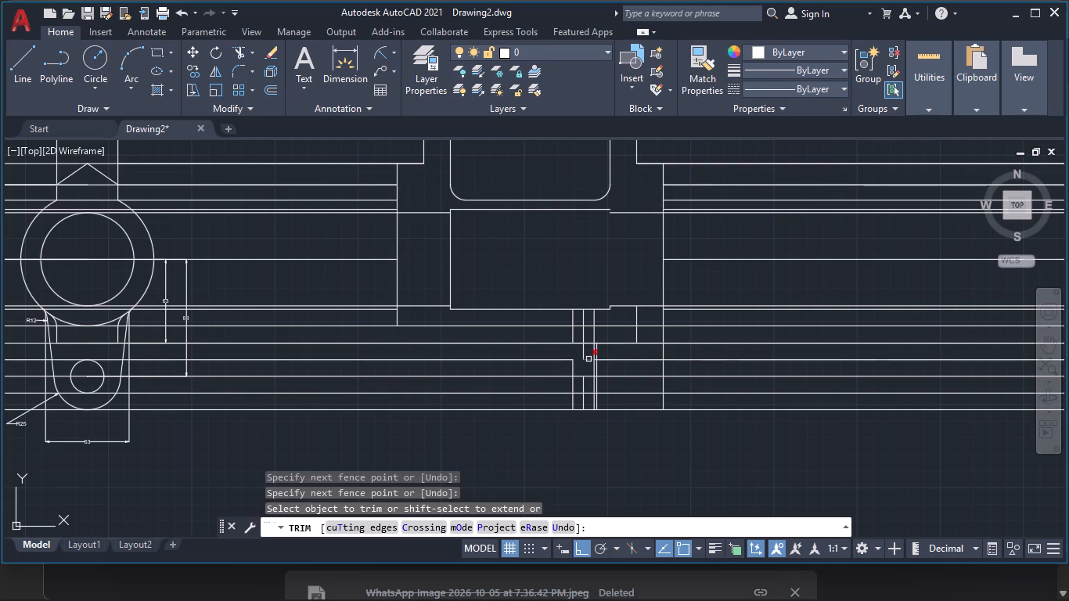
pyautogui.click(588, 359)
pyautogui.click(583, 351)
pyautogui.click(563, 357)
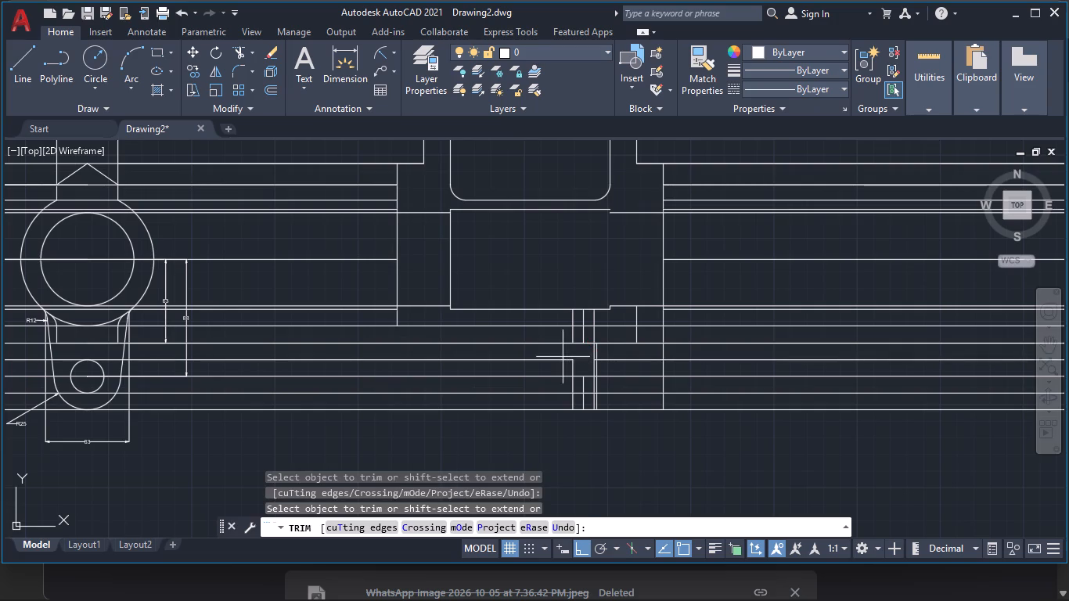
pyautogui.click(590, 417)
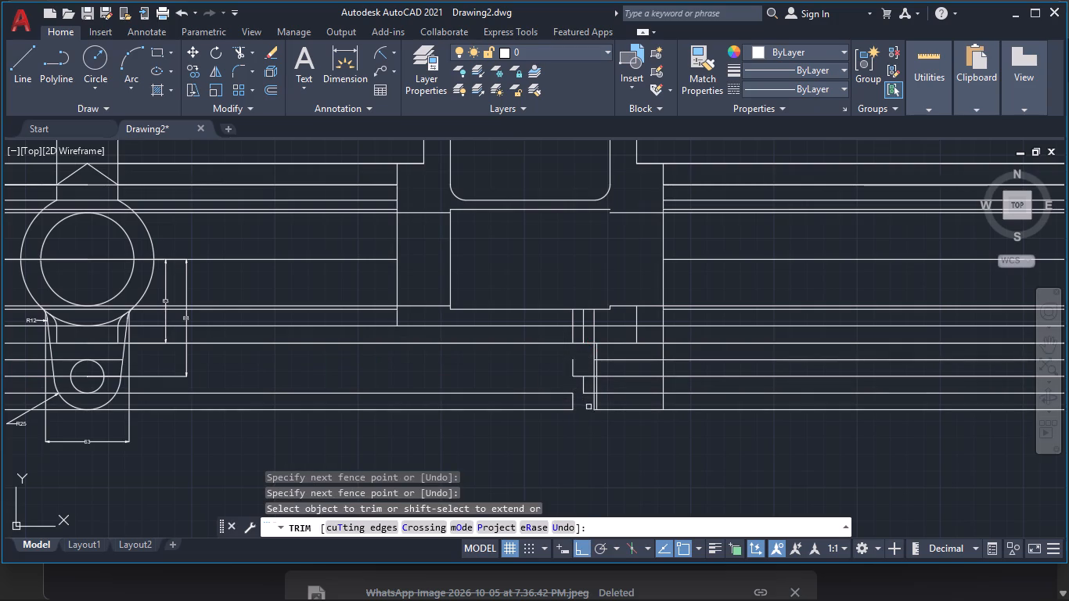
pyautogui.moveTo(588, 404); pyautogui.dragTo(586, 387)
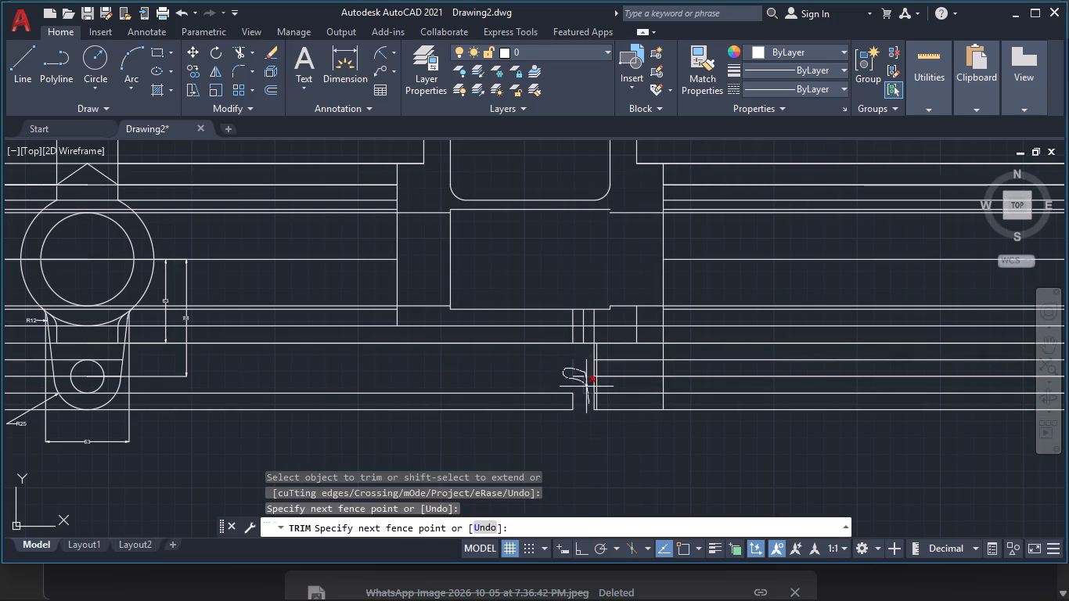
pyautogui.moveTo(586, 387); pyautogui.dragTo(575, 378)
pyautogui.click(575, 378)
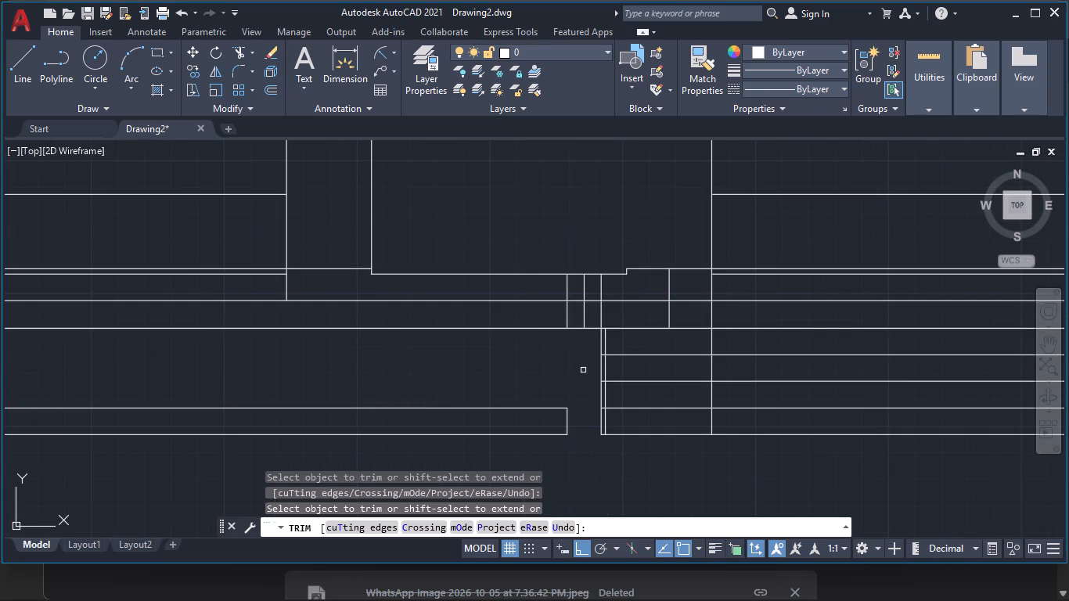
# Trim the far-side 8 mm offset line below the hole outline, leaving only the adjacent vertical there.
pyautogui.click(599, 351)
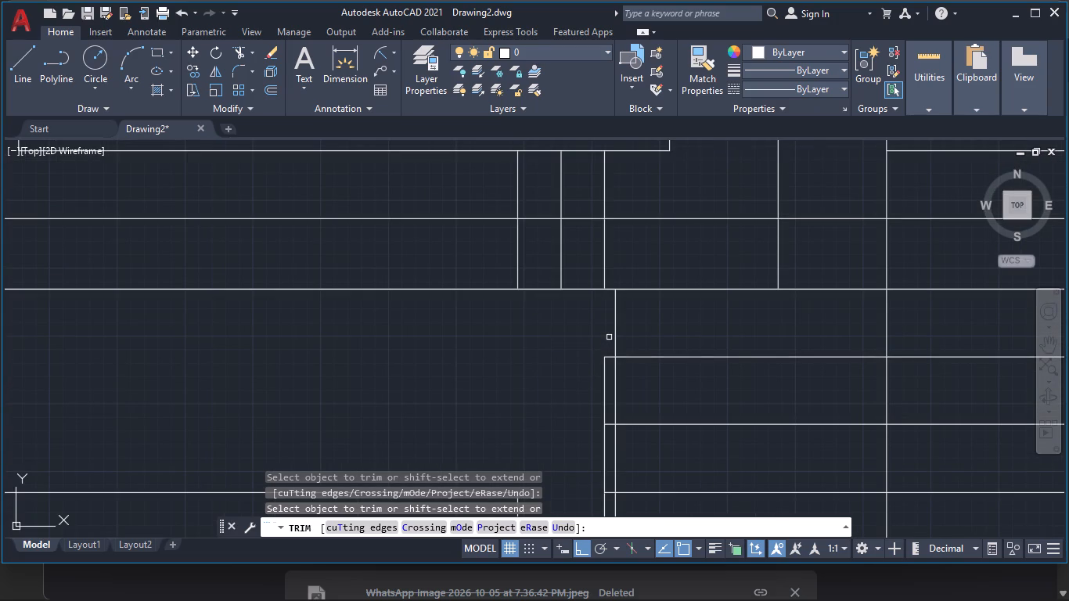
pyautogui.moveTo(609, 337); pyautogui.dragTo(605, 401)
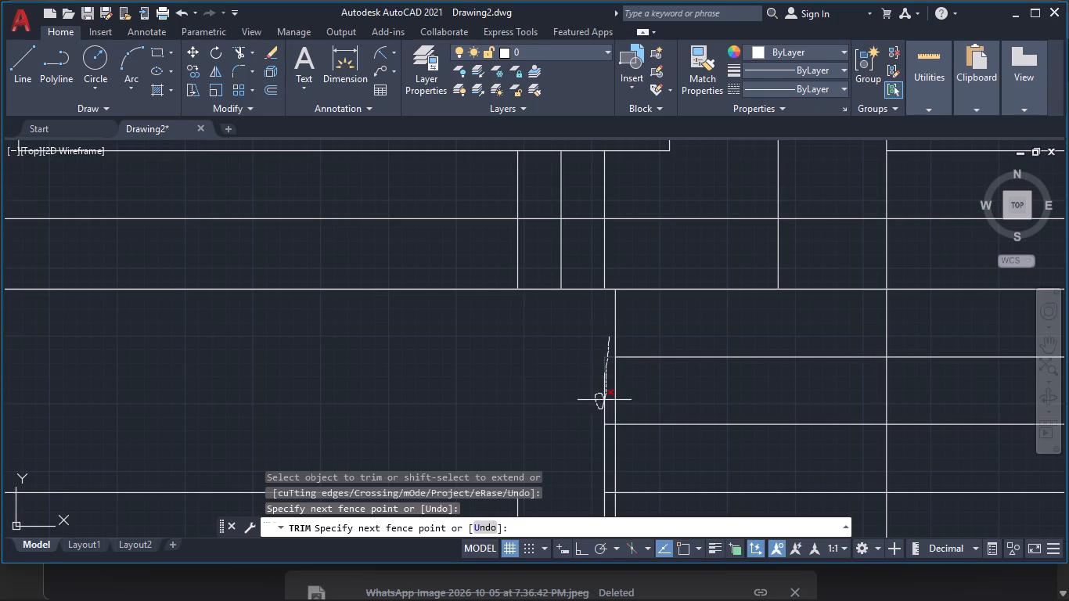
pyautogui.moveTo(605, 401); pyautogui.dragTo(611, 496)
pyautogui.moveTo(611, 496); pyautogui.dragTo(604, 503)
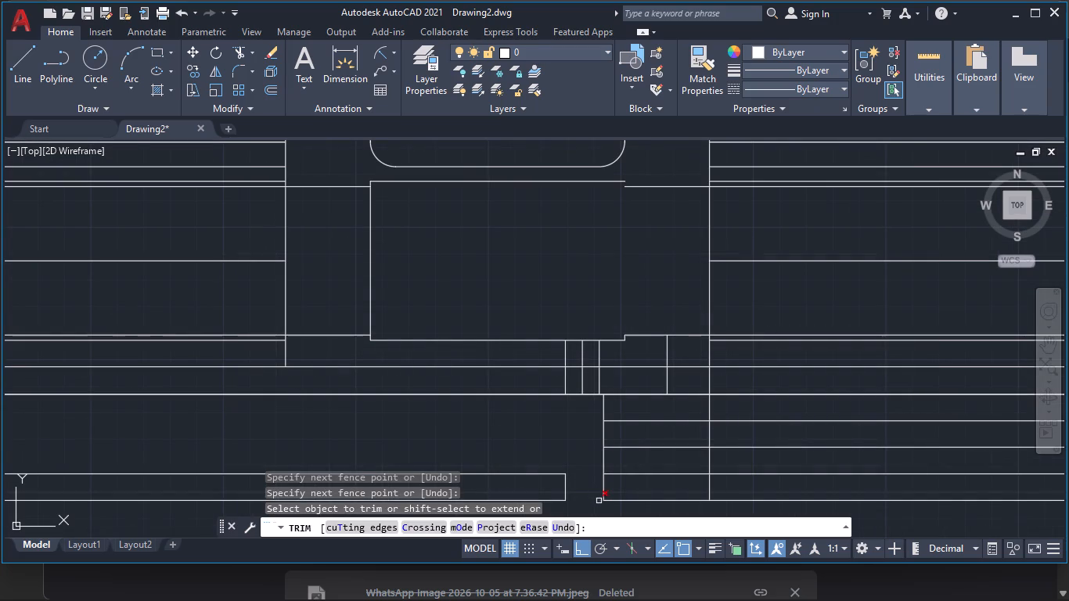
pyautogui.click(599, 501)
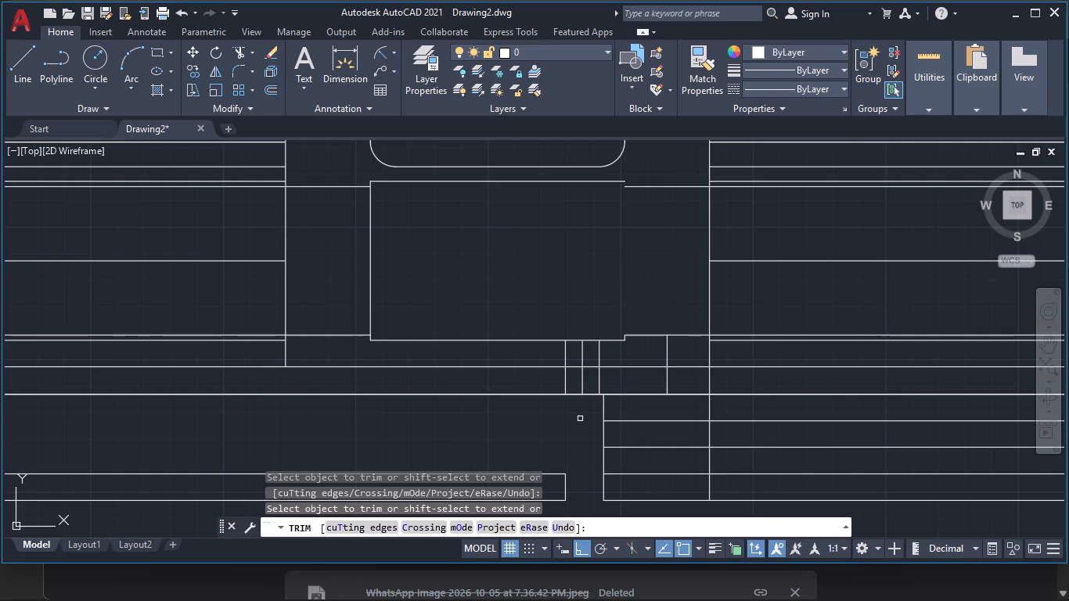
pyautogui.press('Escape')
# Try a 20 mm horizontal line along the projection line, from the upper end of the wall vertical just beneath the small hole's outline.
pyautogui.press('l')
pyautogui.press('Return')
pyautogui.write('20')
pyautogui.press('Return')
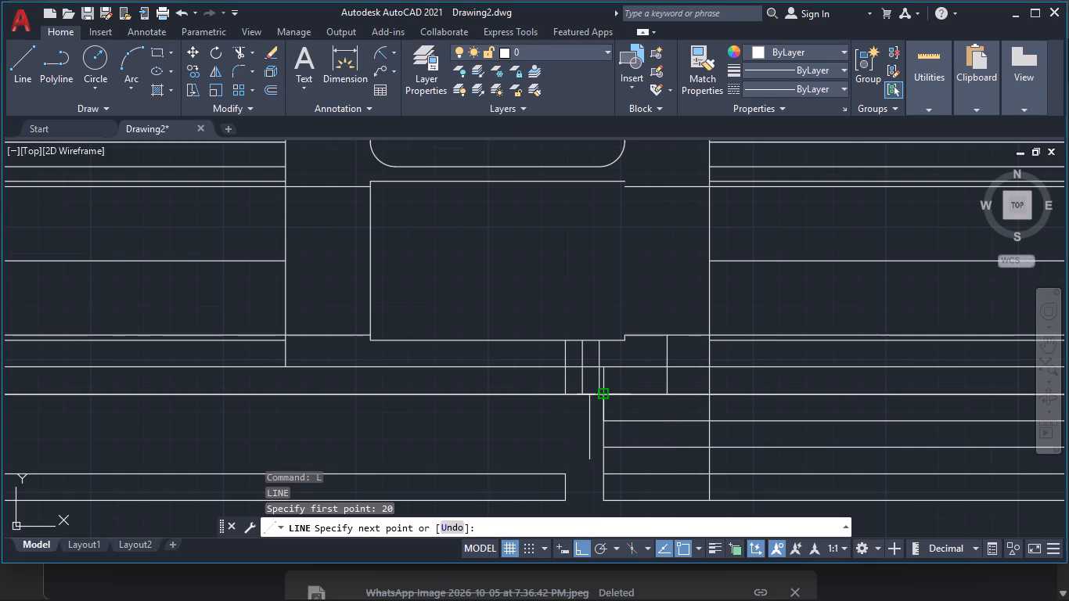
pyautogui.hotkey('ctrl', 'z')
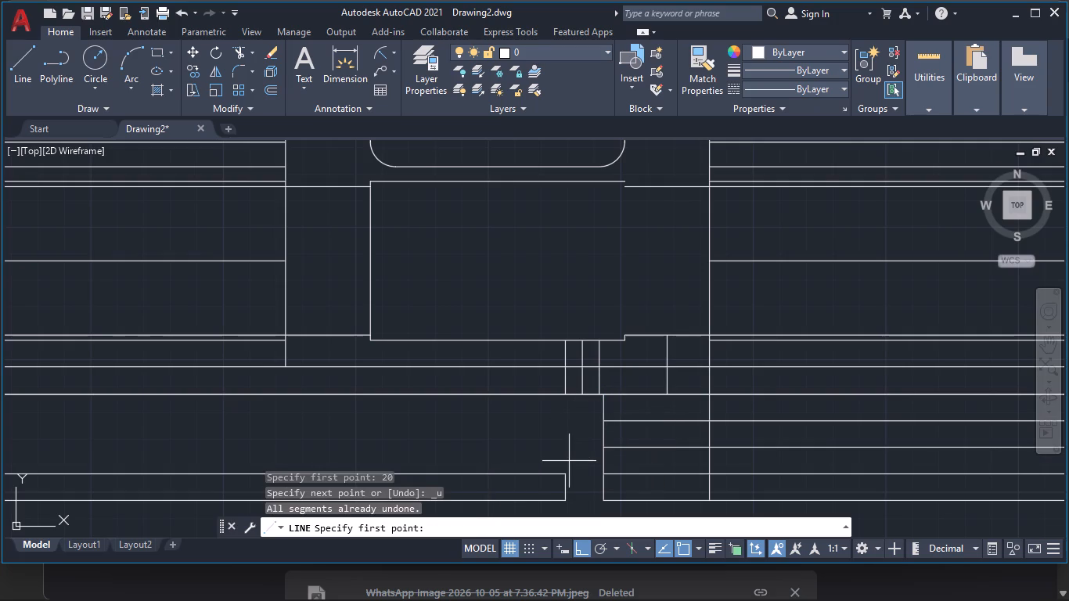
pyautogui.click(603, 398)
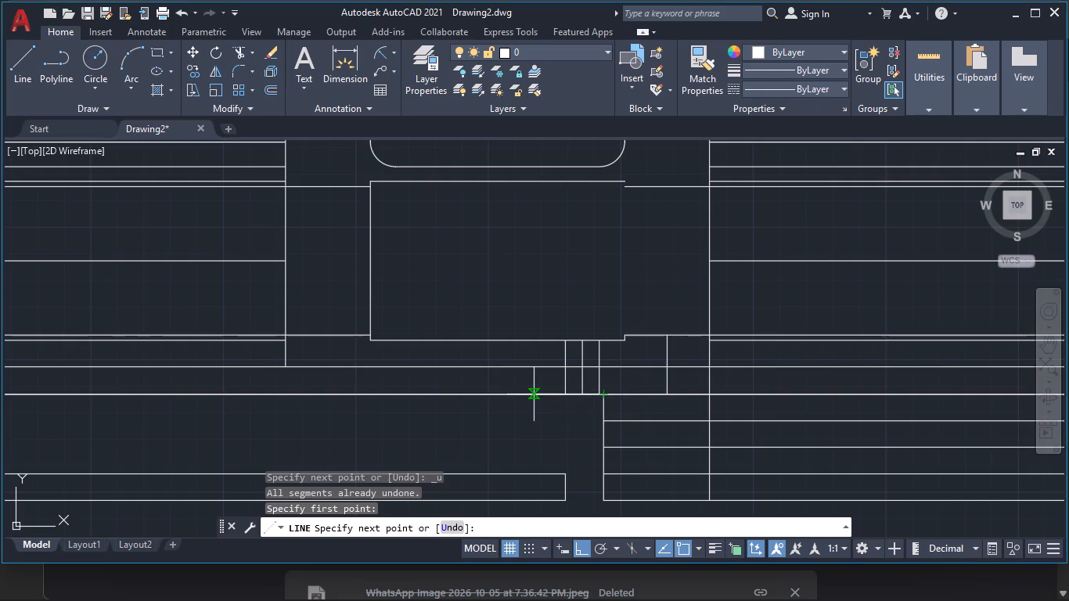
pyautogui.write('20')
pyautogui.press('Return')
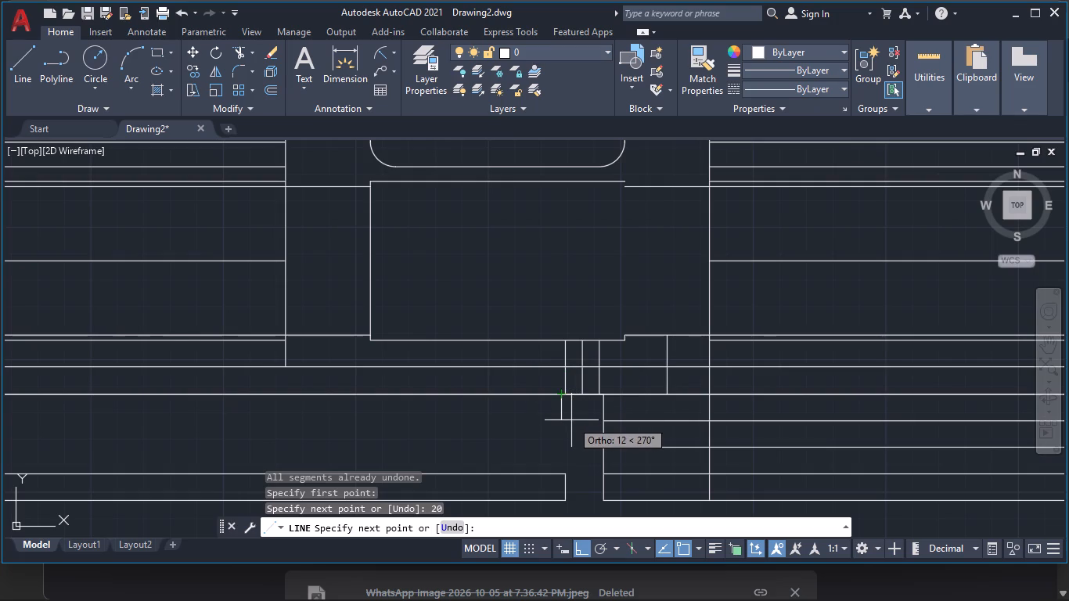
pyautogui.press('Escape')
# From the foot of the small hole's centre vertical, draw a 20 mm line leftward along the projection line, continuing up to the bore's lower edge.
pyautogui.press('space')
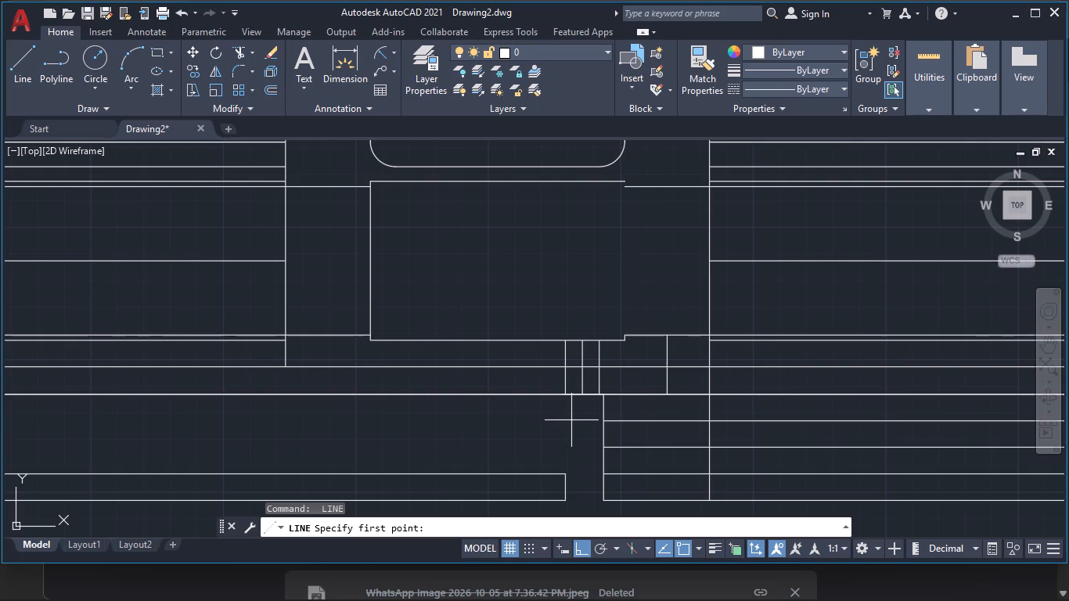
pyautogui.click(585, 390)
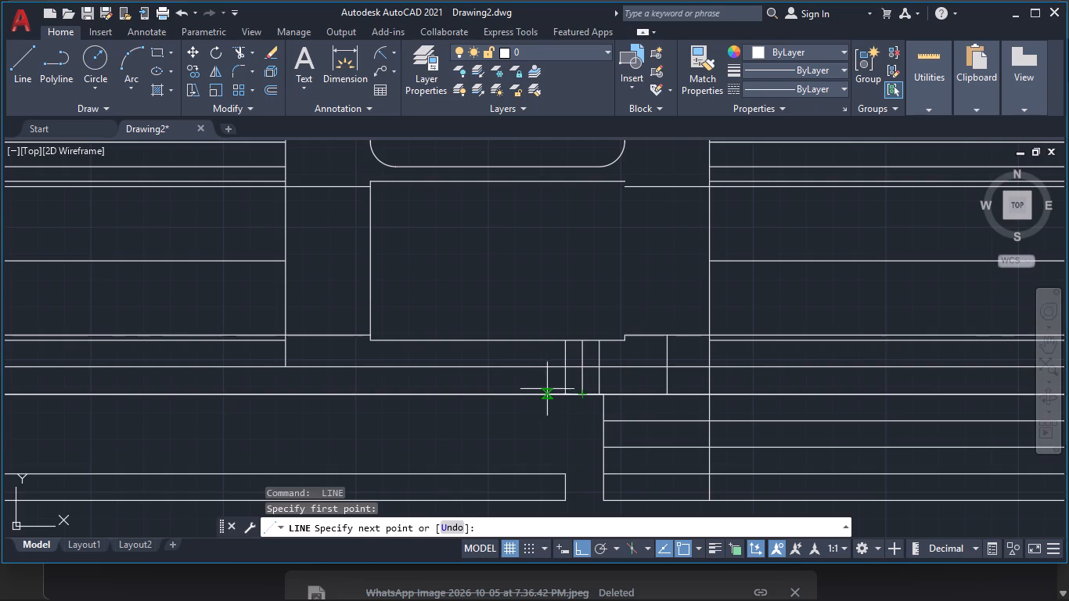
pyautogui.write('20')
pyautogui.press('Return')
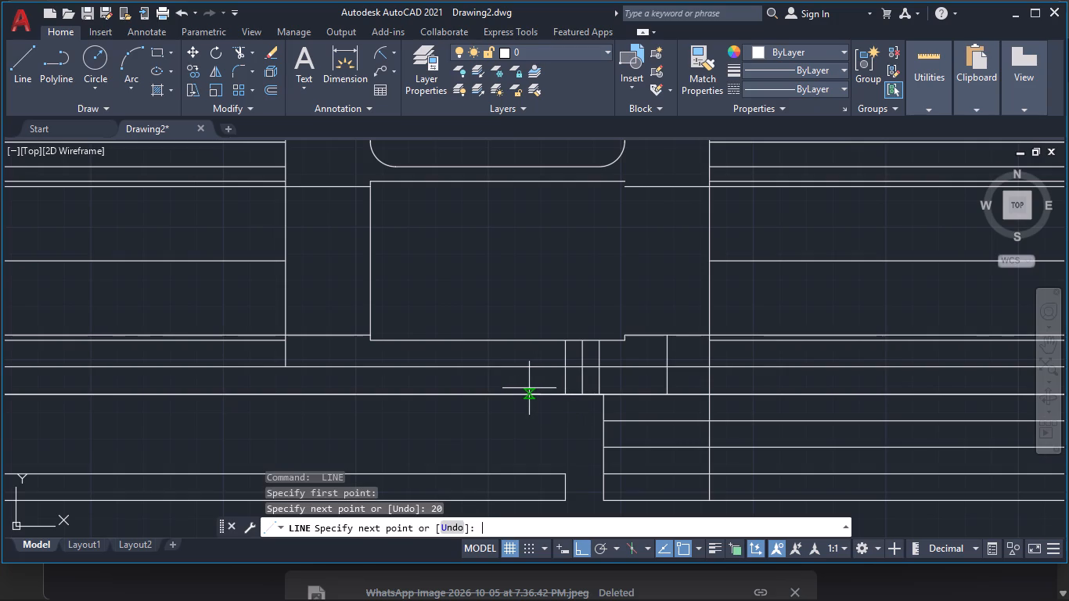
pyautogui.click(539, 342)
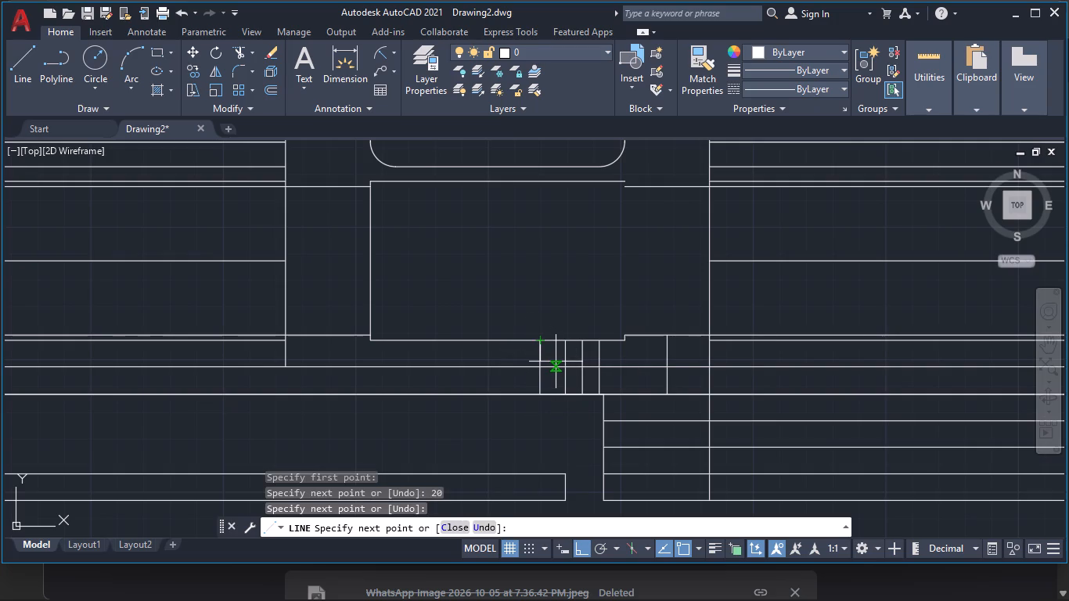
pyautogui.press('Escape')
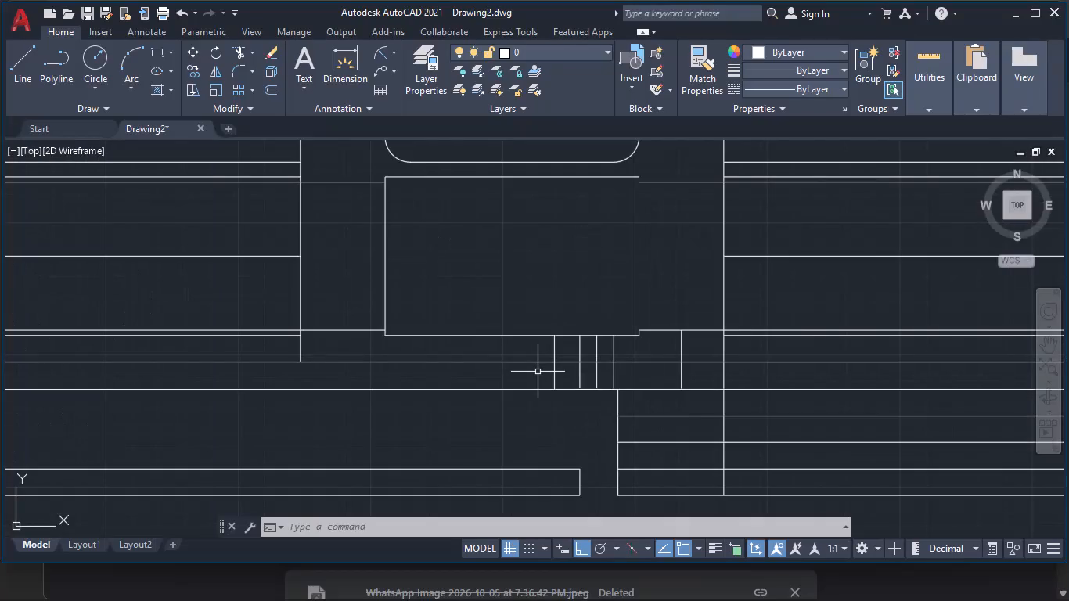
# Fillet the new vertical and the horizontal projection line crossing it with a 12 mm radius.
pyautogui.press('f')
pyautogui.press('Return')
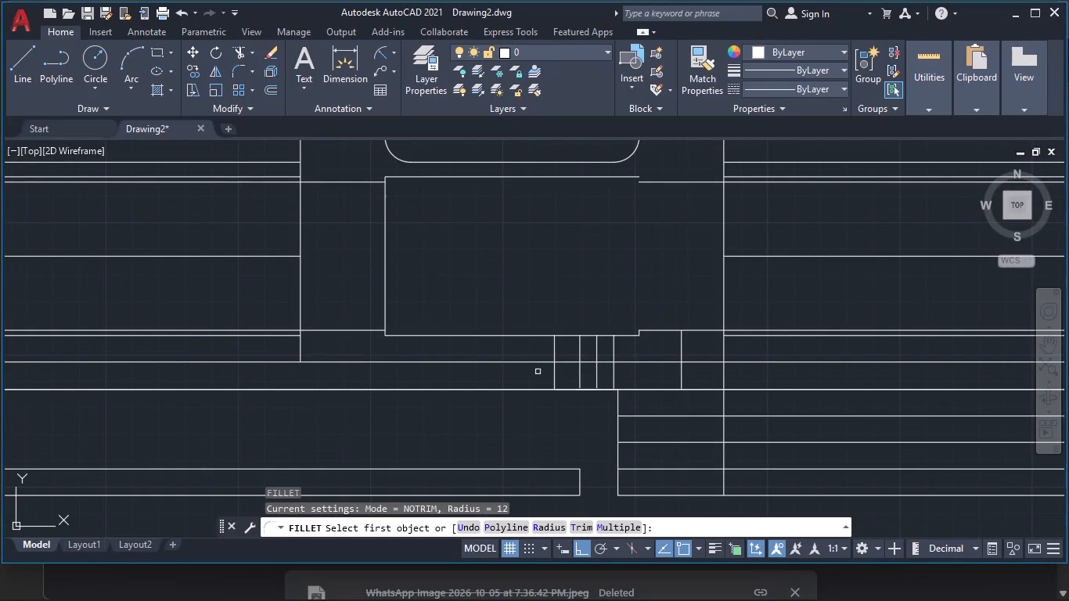
pyautogui.press('r')
pyautogui.press('Return')
pyautogui.write('12')
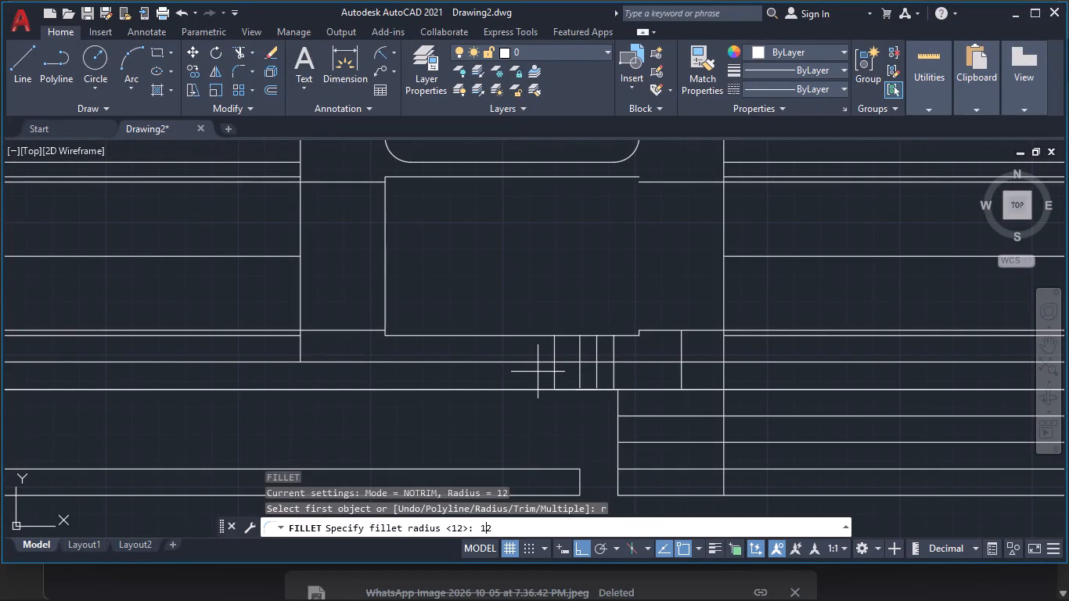
pyautogui.press('Return')
pyautogui.click(554, 375)
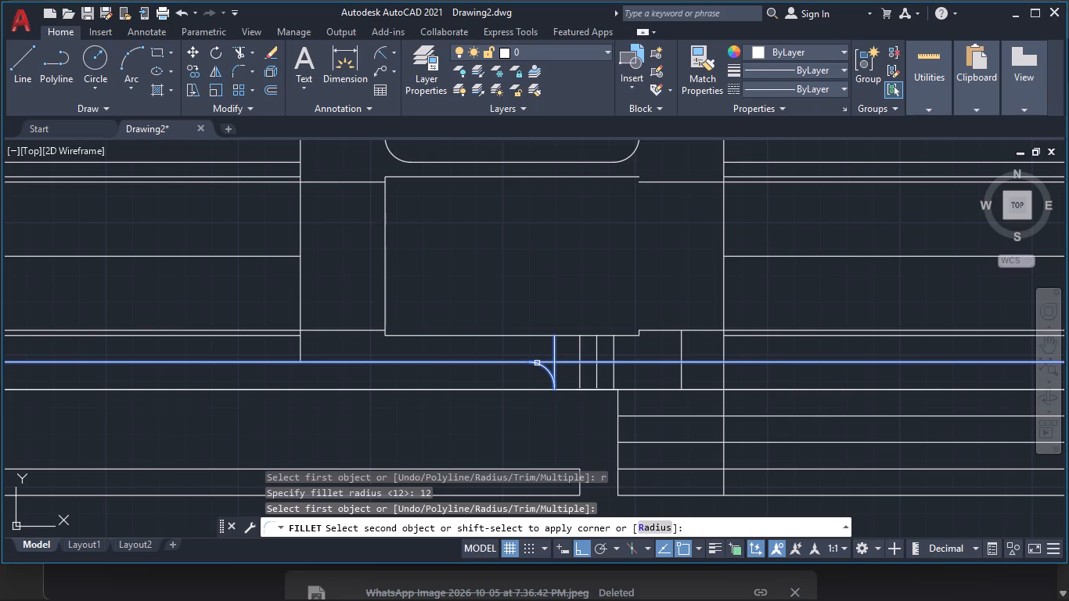
pyautogui.click(537, 363)
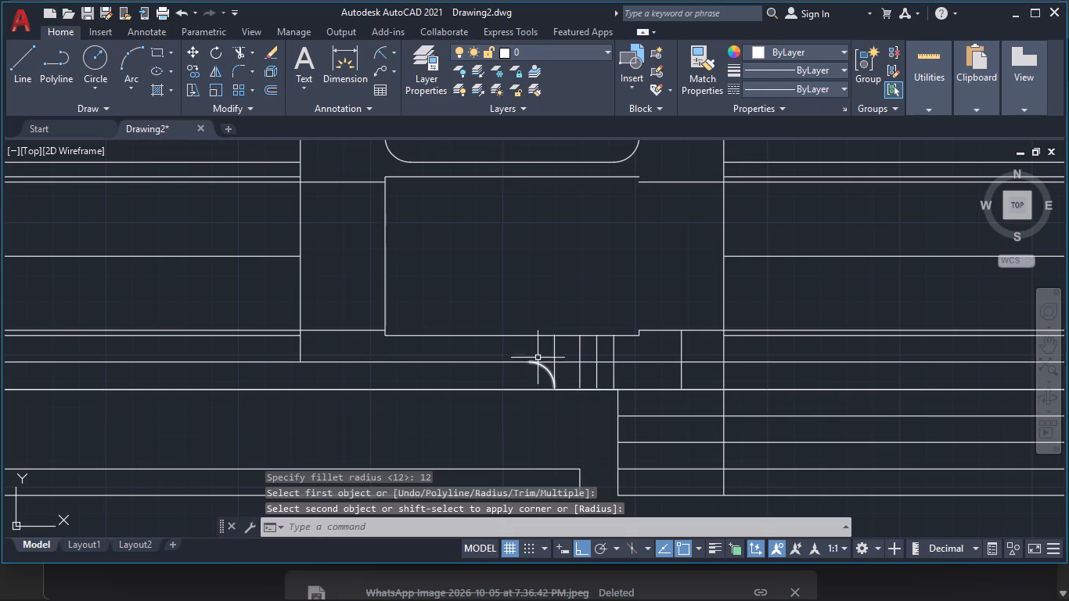
# Trim the vertical beside the fillet and the projection line between the fillet arc and the small hole's nearest side.
pyautogui.write('tr')
pyautogui.press('Return')
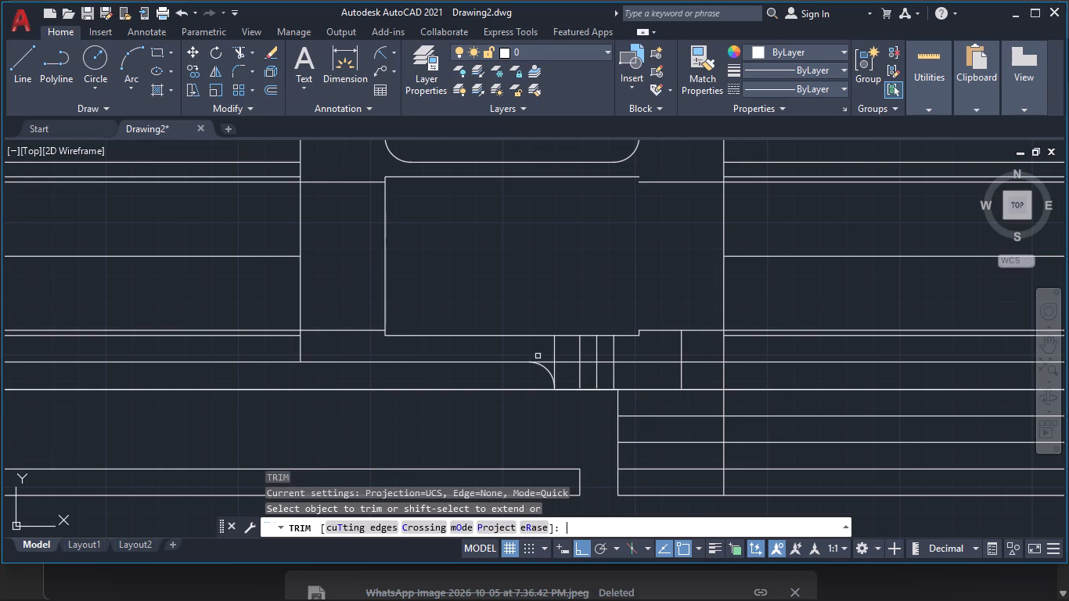
pyautogui.click(540, 355)
pyautogui.click(557, 371)
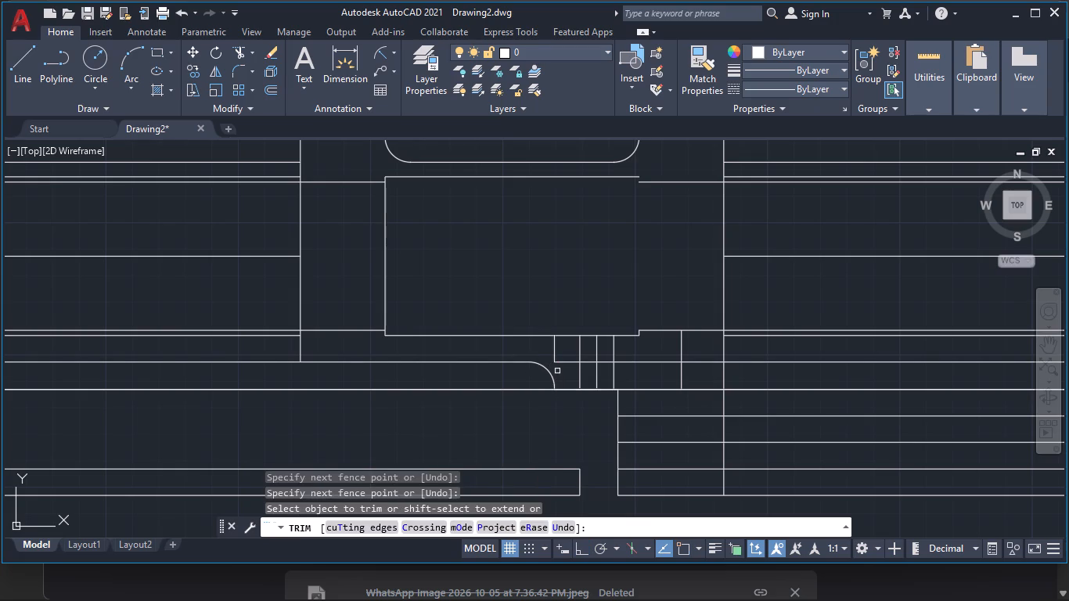
pyautogui.click(569, 371)
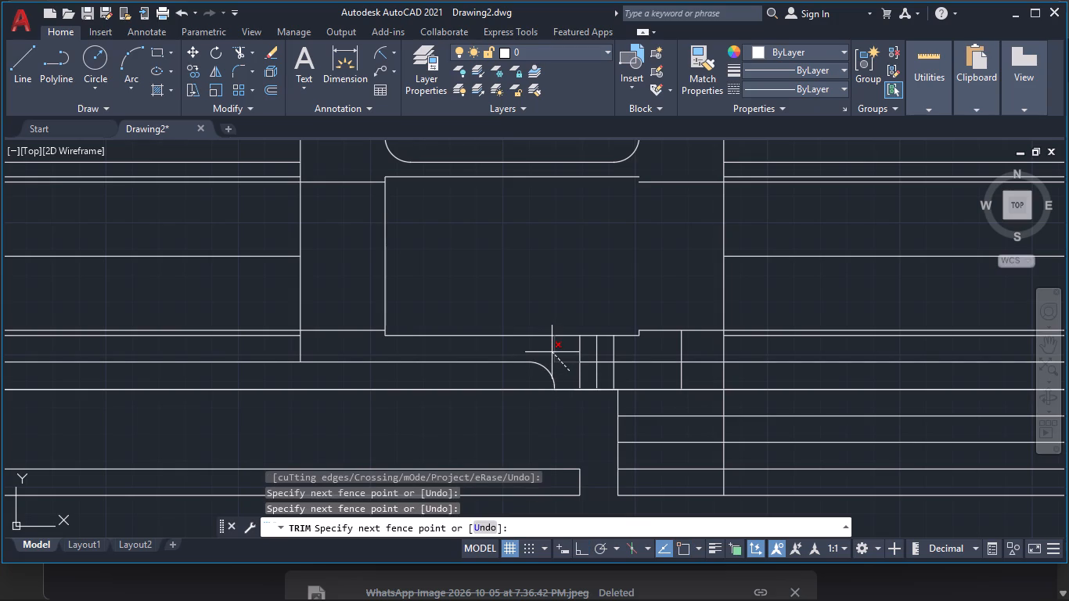
pyautogui.click(552, 352)
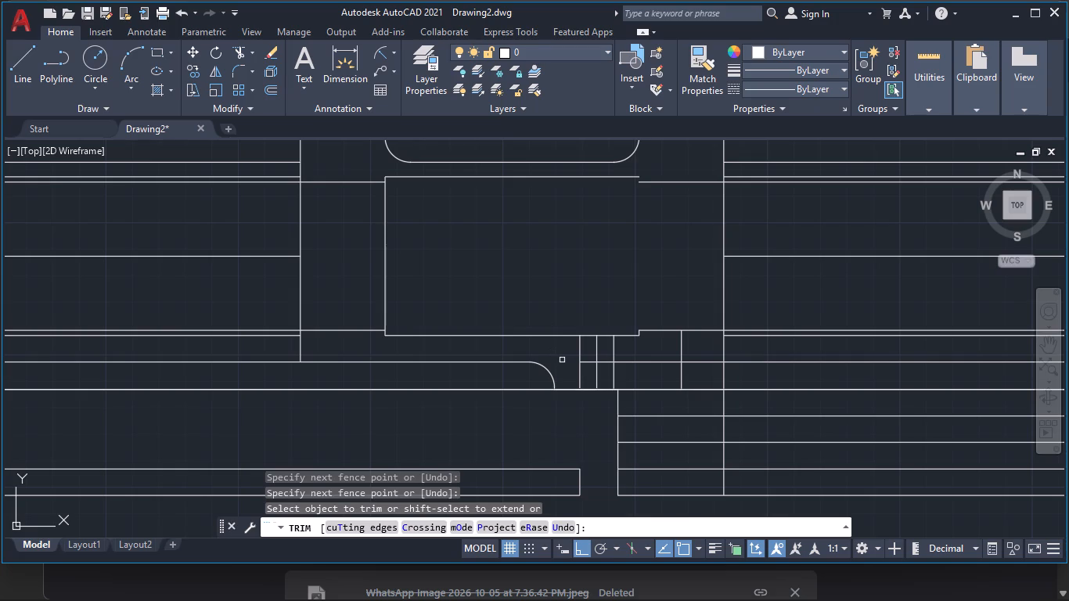
pyautogui.write('20')
pyautogui.press('BackSpace')
pyautogui.press('BackSpace')
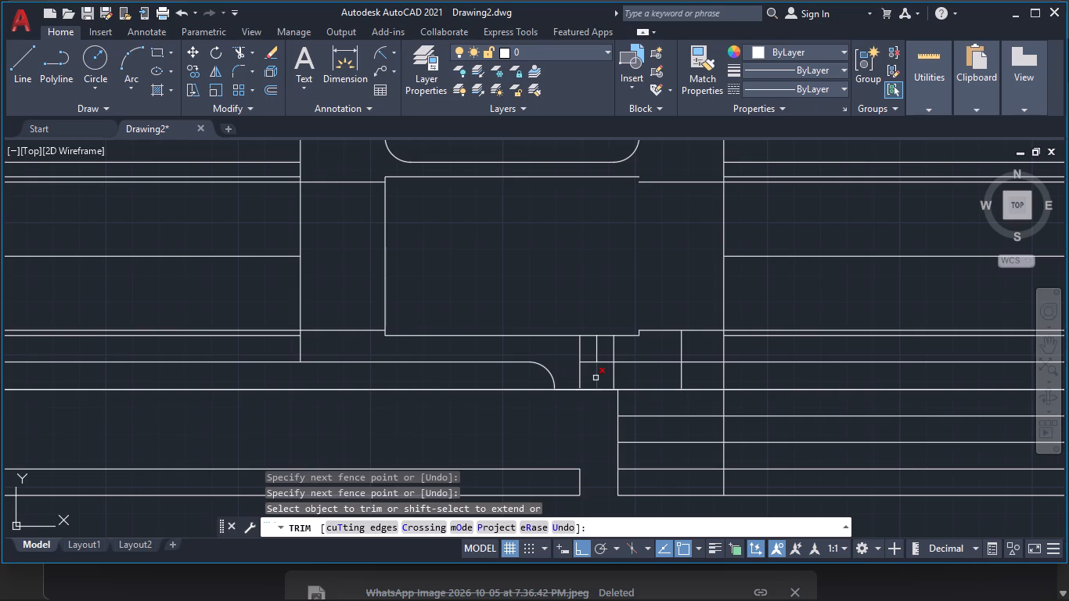
# Trim away the small hole's centre vertical and the projection line segments between the hole's two sides.
pyautogui.click(596, 378)
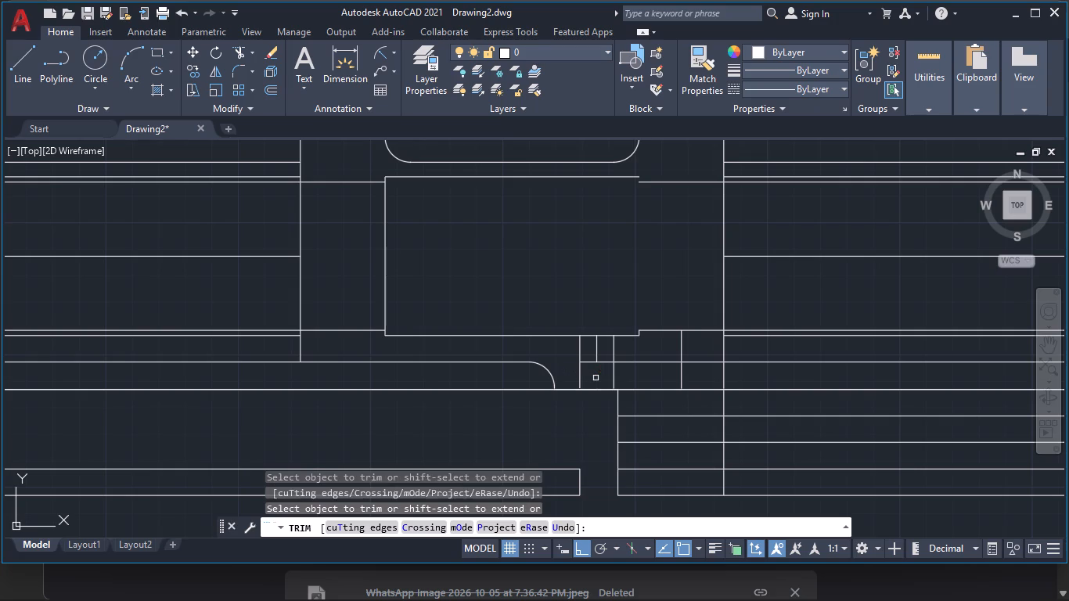
pyautogui.click(594, 365)
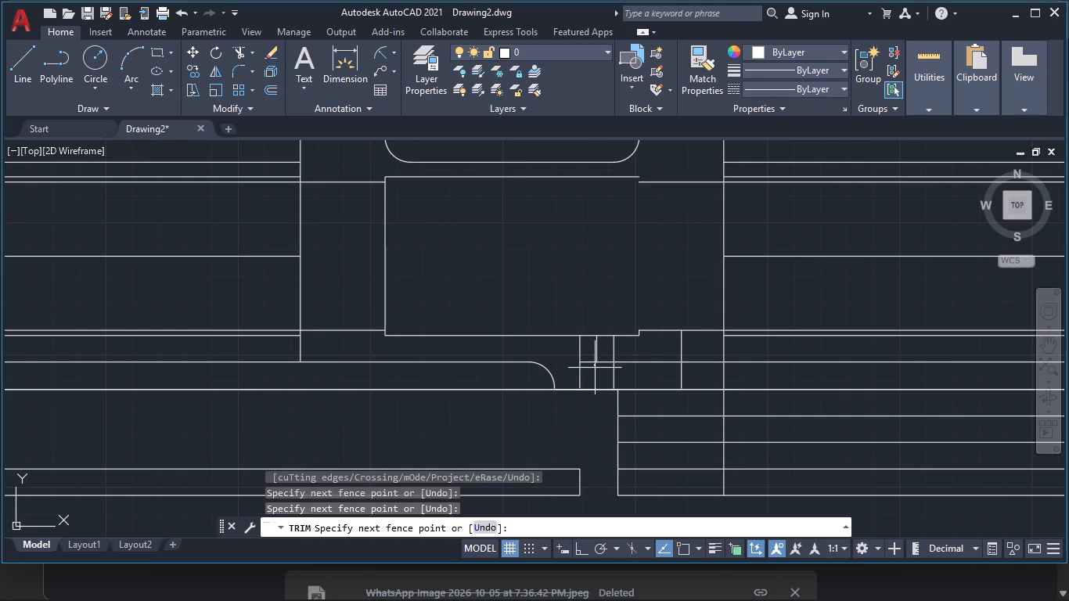
pyautogui.click(604, 358)
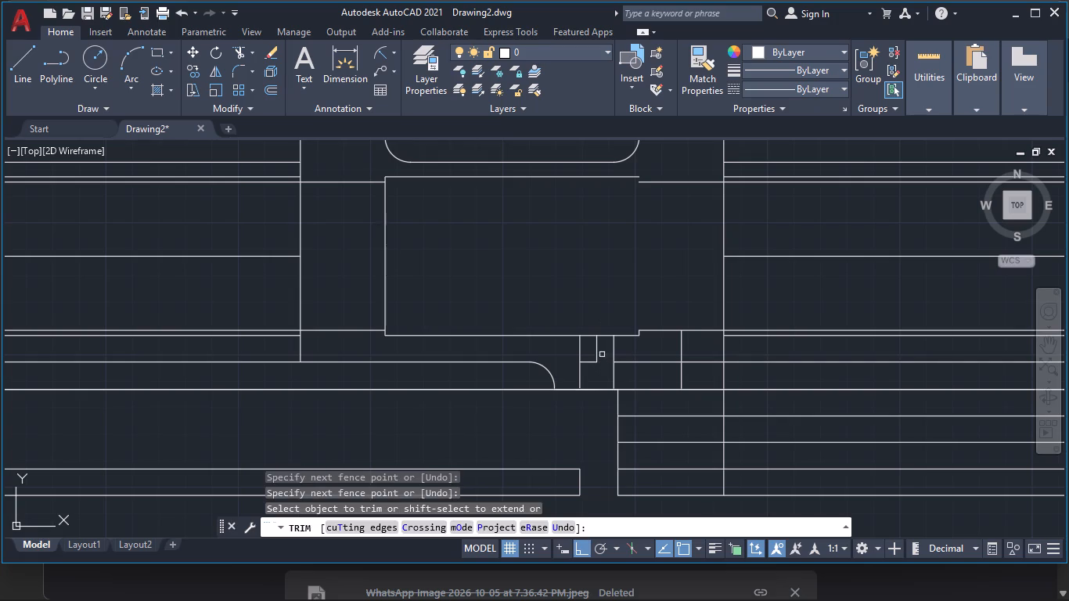
pyautogui.click(602, 354)
pyautogui.click(589, 365)
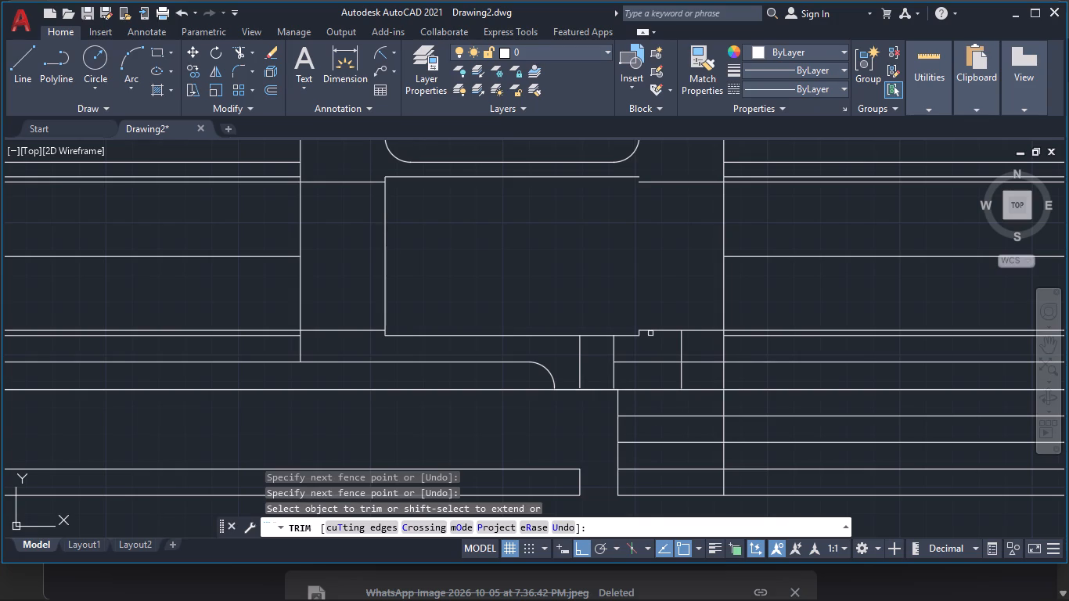
# Extend the two interrupted projection lines just inside the bore's lower and upper edges across the bore.
pyautogui.keyDown('shift'); pyautogui.click(651, 332); pyautogui.keyUp('shift')
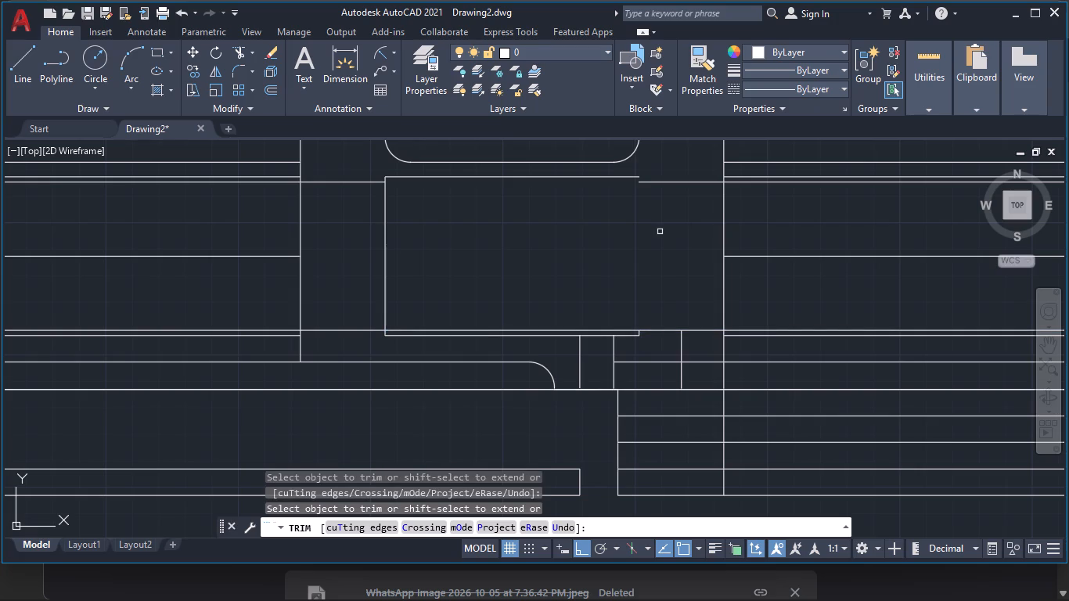
pyautogui.keyDown('shift'); pyautogui.click(653, 184); pyautogui.keyUp('shift')
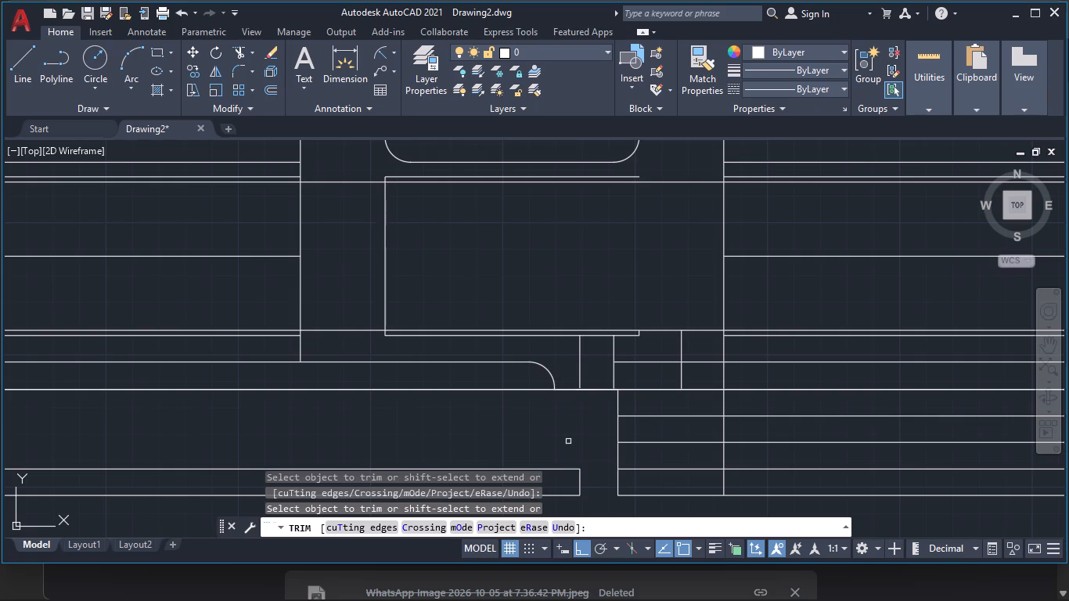
pyautogui.press('Escape')
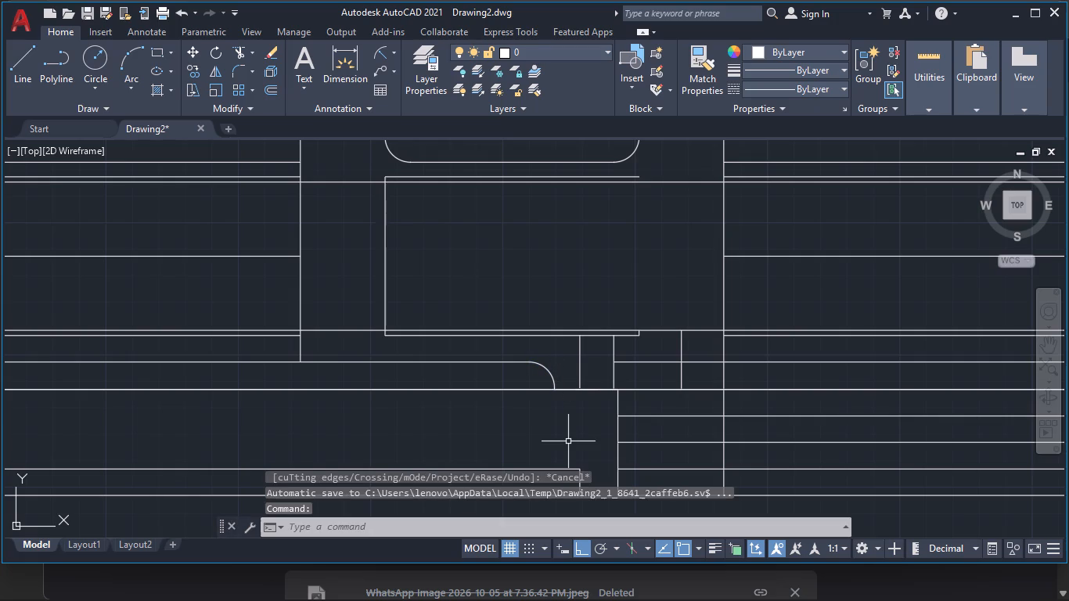
# Draw a vertical across the bore from its lower edge to its upper edge, aligned with the lower end of the 12 mm fillet.
pyautogui.press('l')
pyautogui.press('Return')
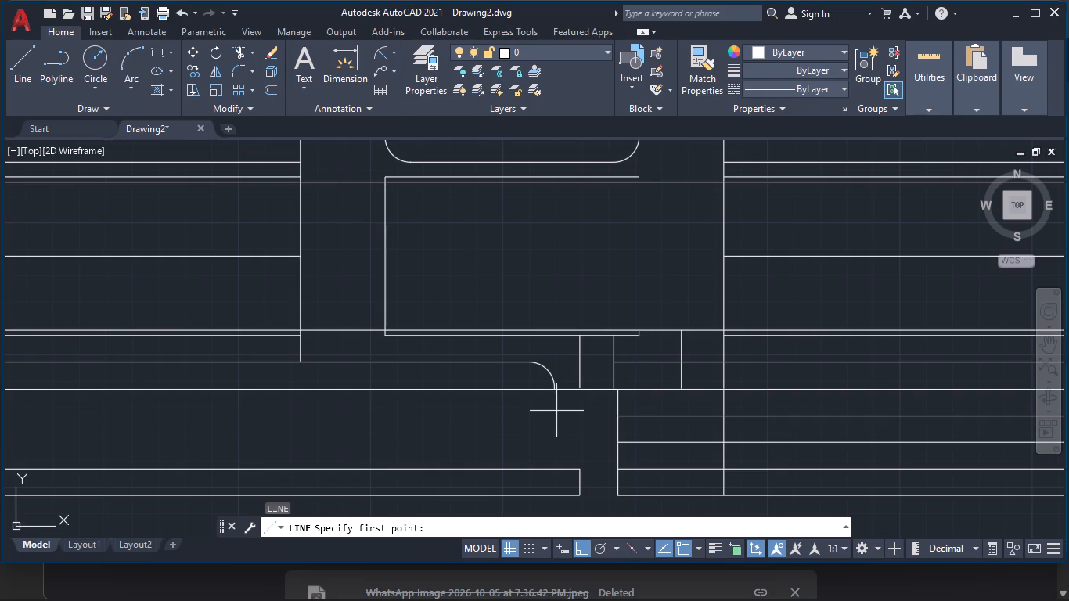
pyautogui.click(553, 338)
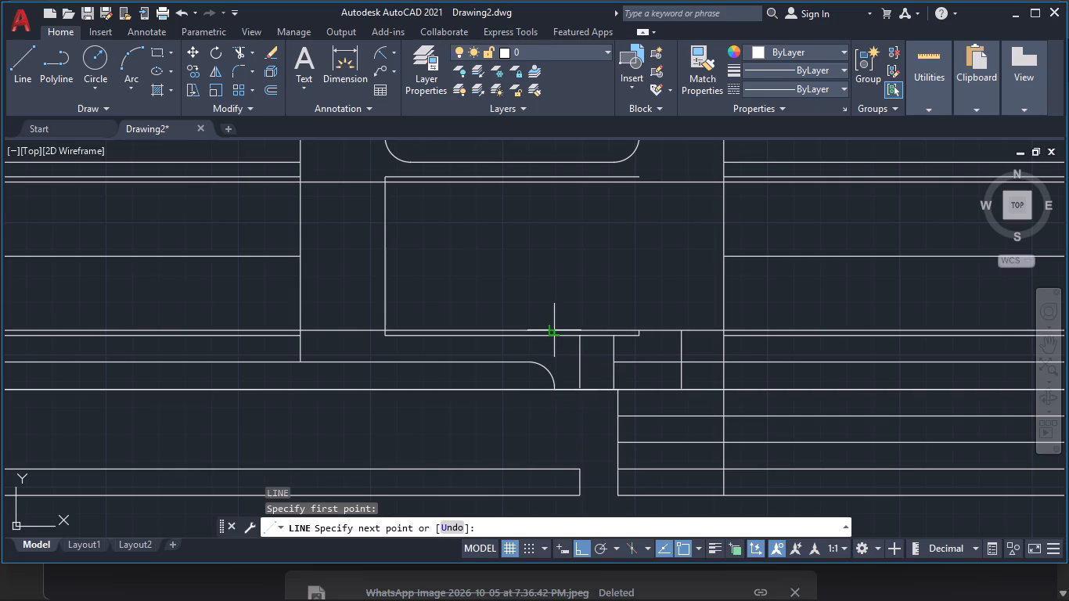
pyautogui.click(553, 327)
pyautogui.press('space')
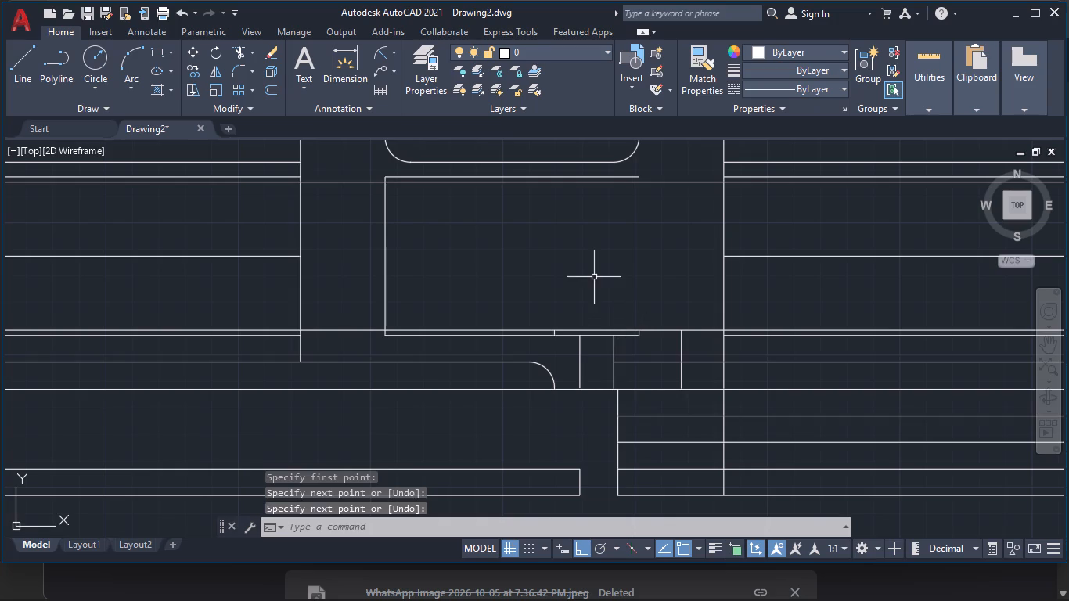
pyautogui.press('space')
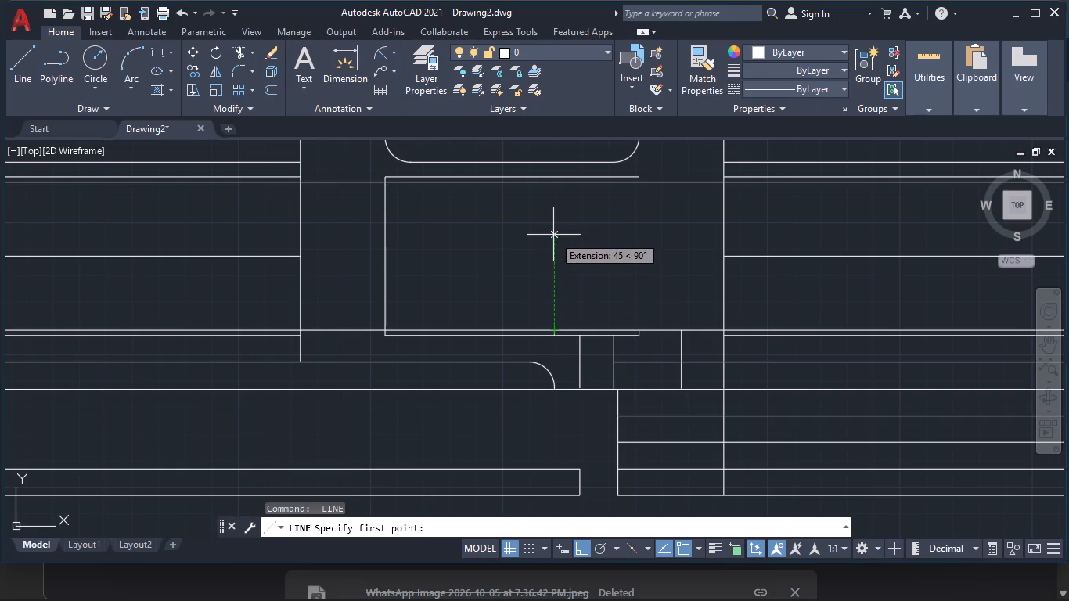
pyautogui.click(553, 185)
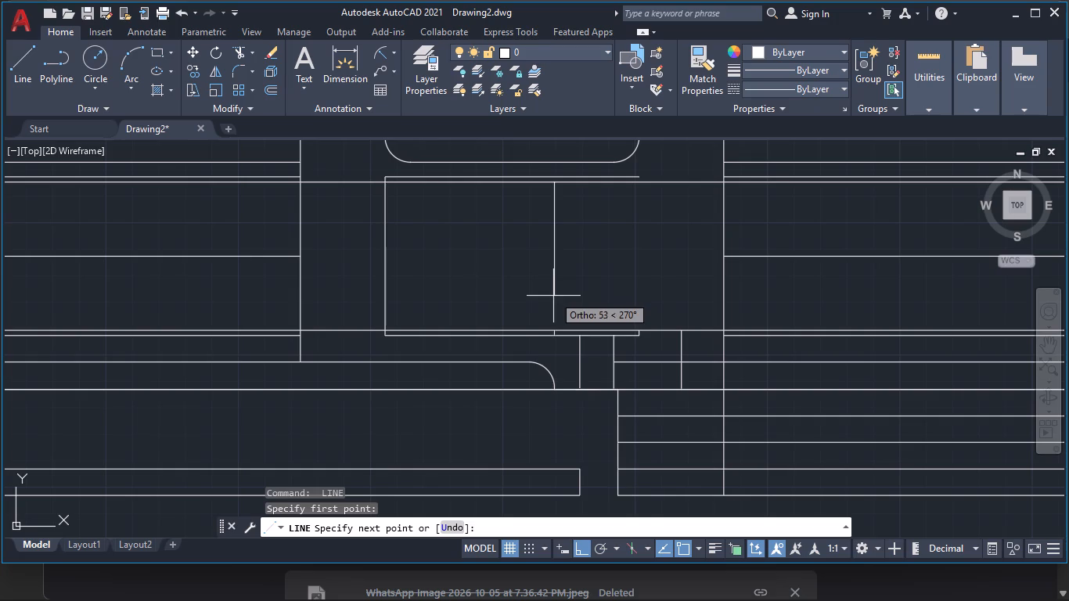
pyautogui.click(555, 329)
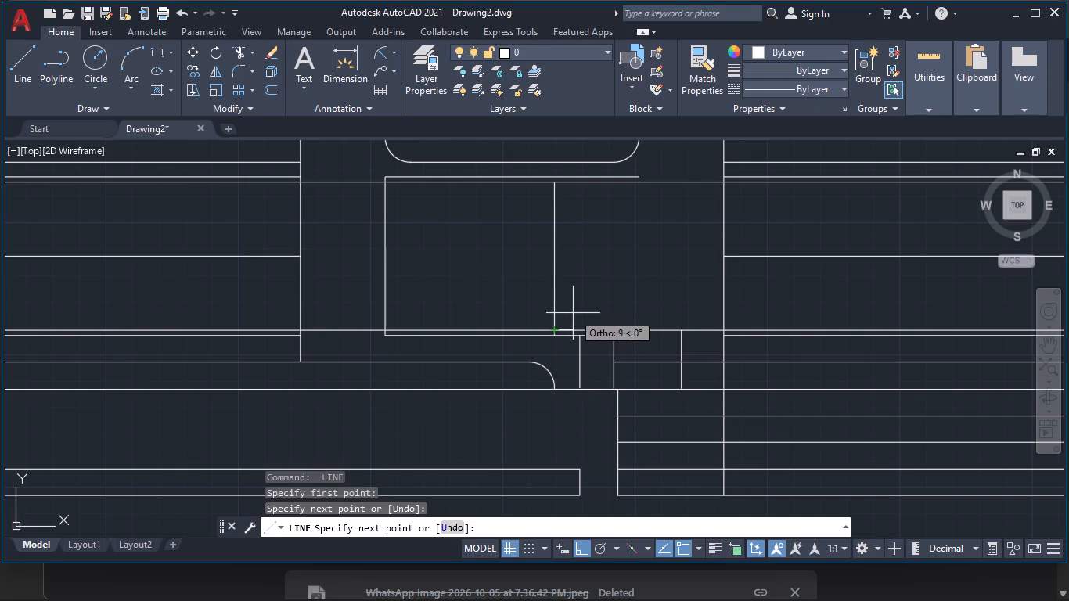
pyautogui.click(554, 173)
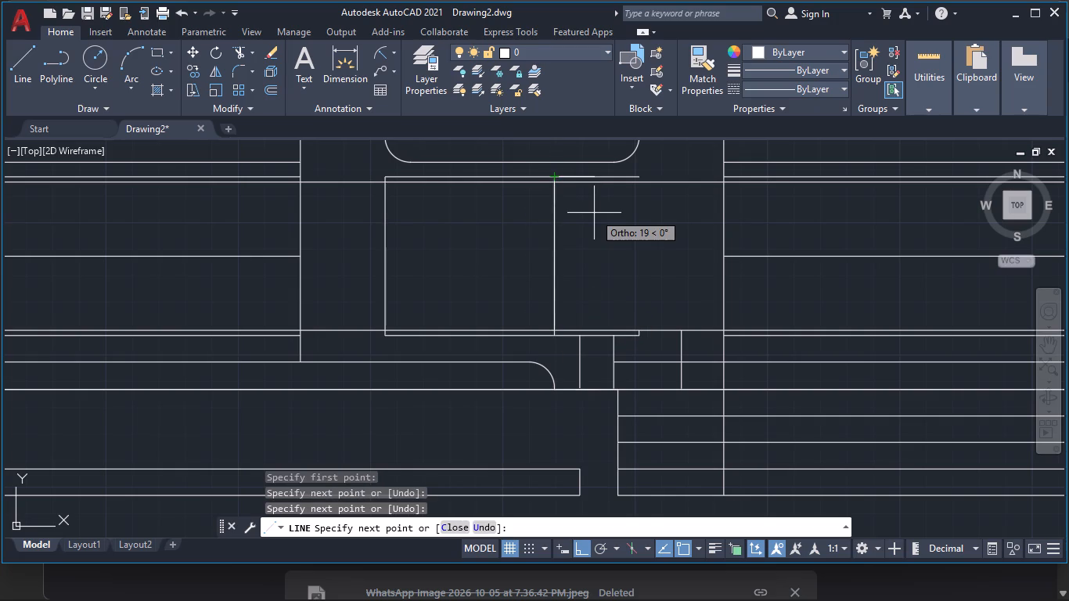
pyautogui.press('Escape')
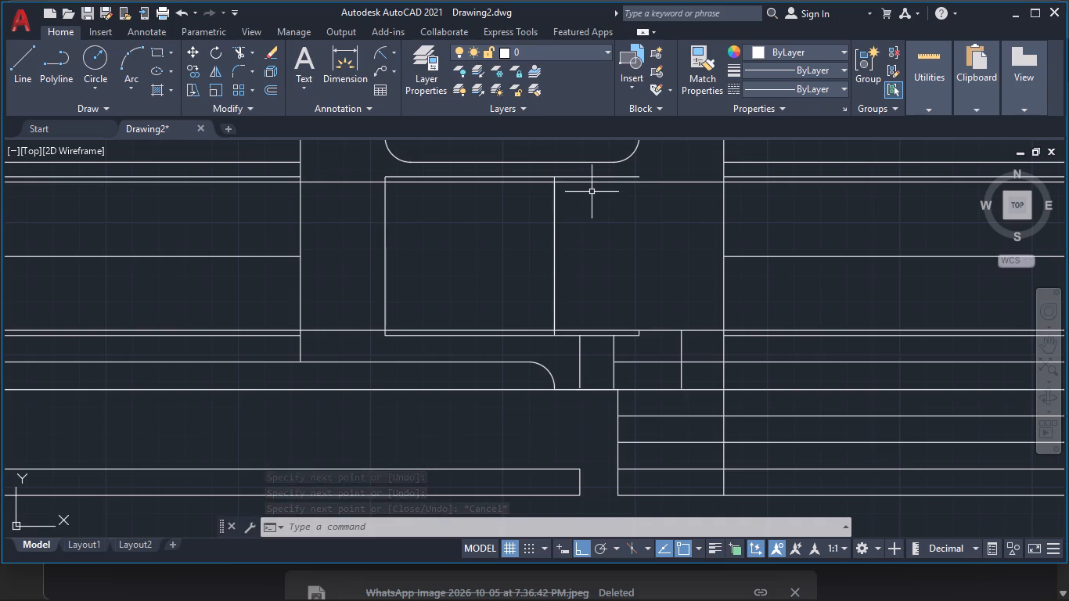
# Trim the bore's upper edge beyond the new vertical and extend the small hole's sides to the projection line just inside the bore's lower edge.
pyautogui.write('tr')
pyautogui.press('Return')
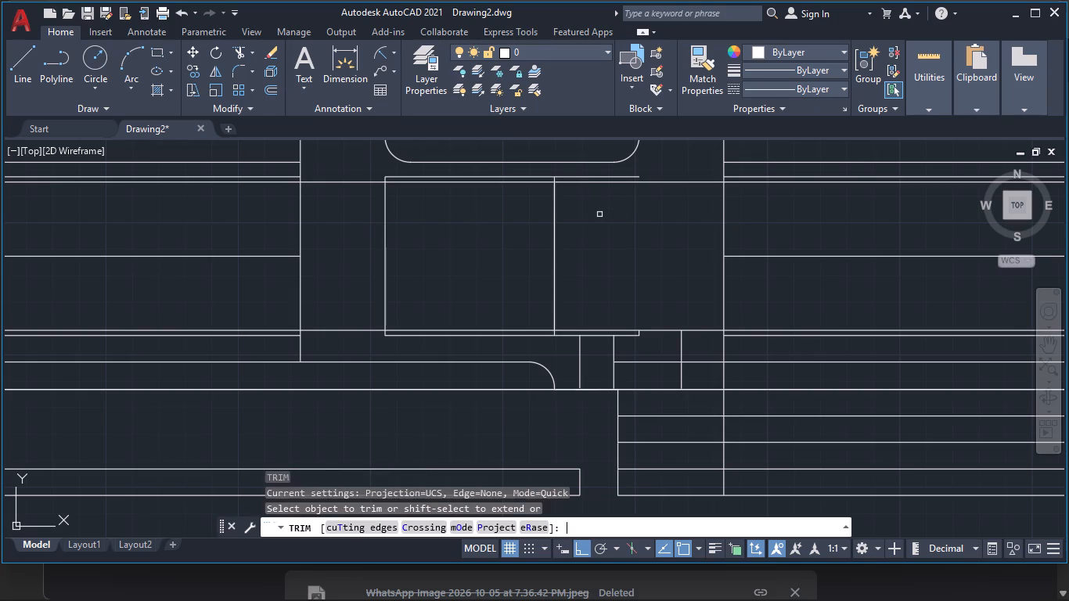
pyautogui.click(606, 175)
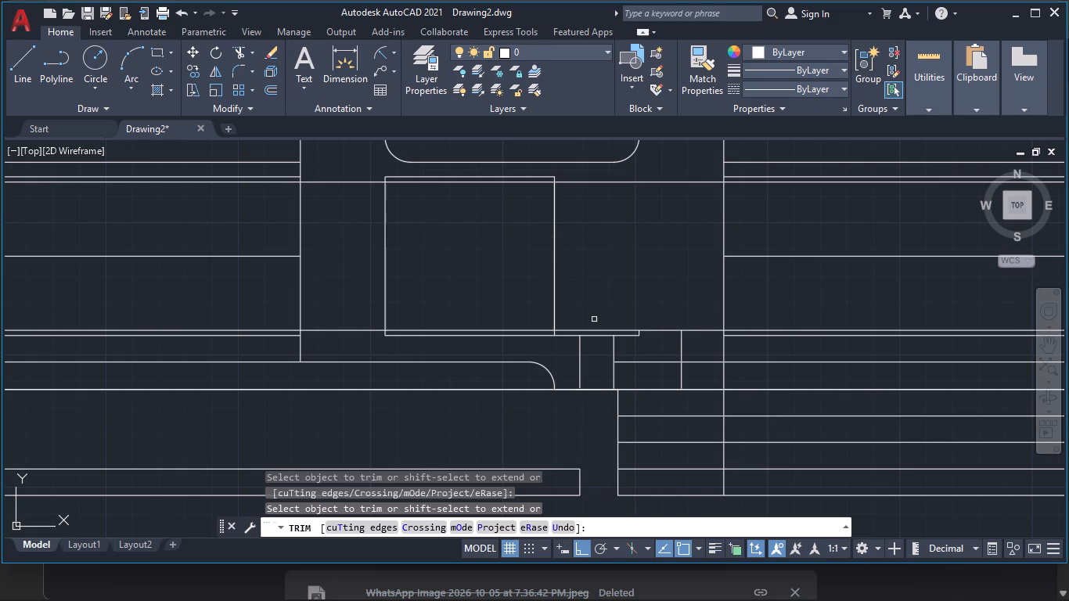
pyautogui.keyDown('shift'); pyautogui.click(580, 358); pyautogui.keyUp('shift')
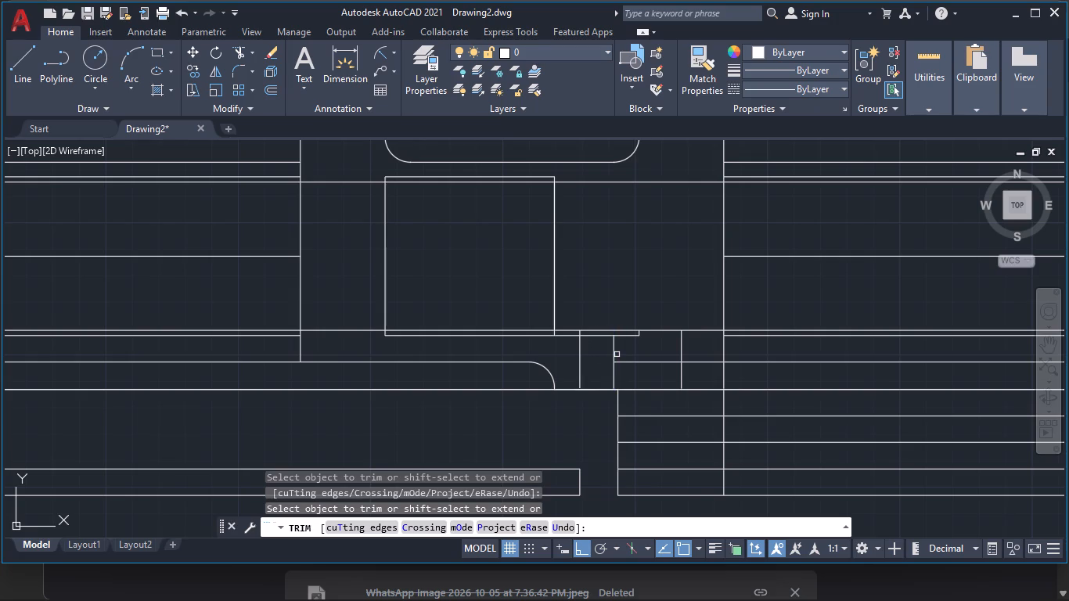
pyautogui.keyDown('shift'); pyautogui.click(615, 353); pyautogui.keyUp('shift')
# Trim the bore's lower edge and its stub beyond the new vertical, plus the two projection lines crossing inside the bore rectangle.
pyautogui.click(624, 337)
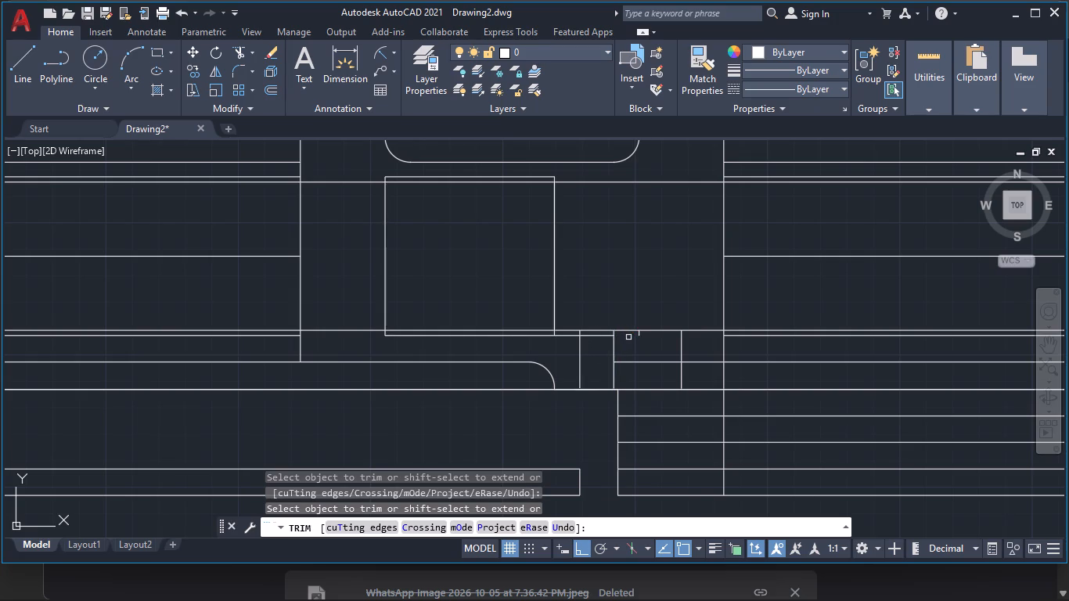
pyautogui.click(639, 337)
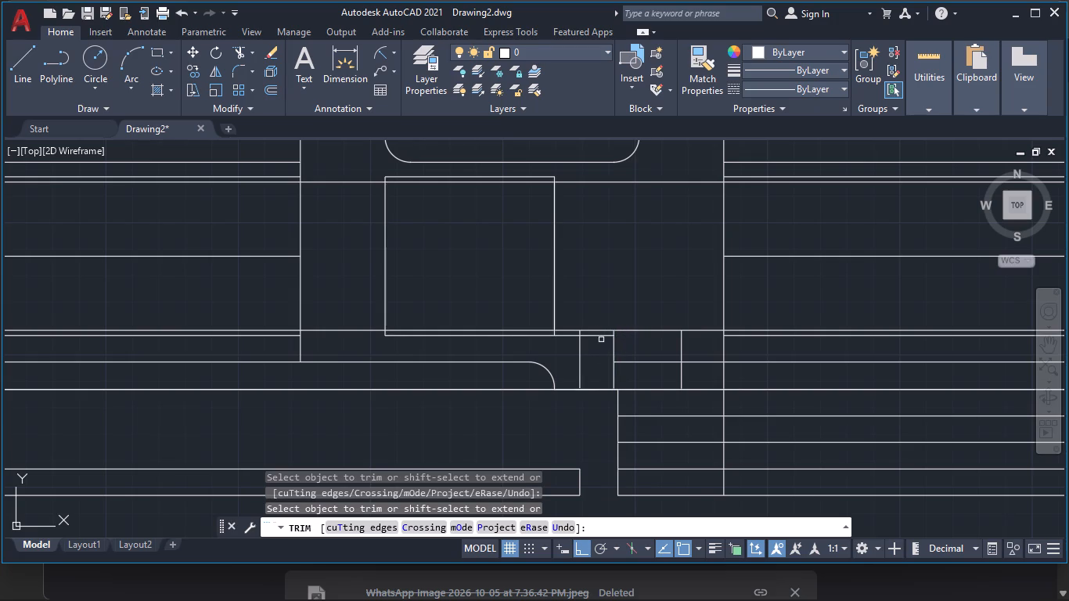
pyautogui.click(600, 337)
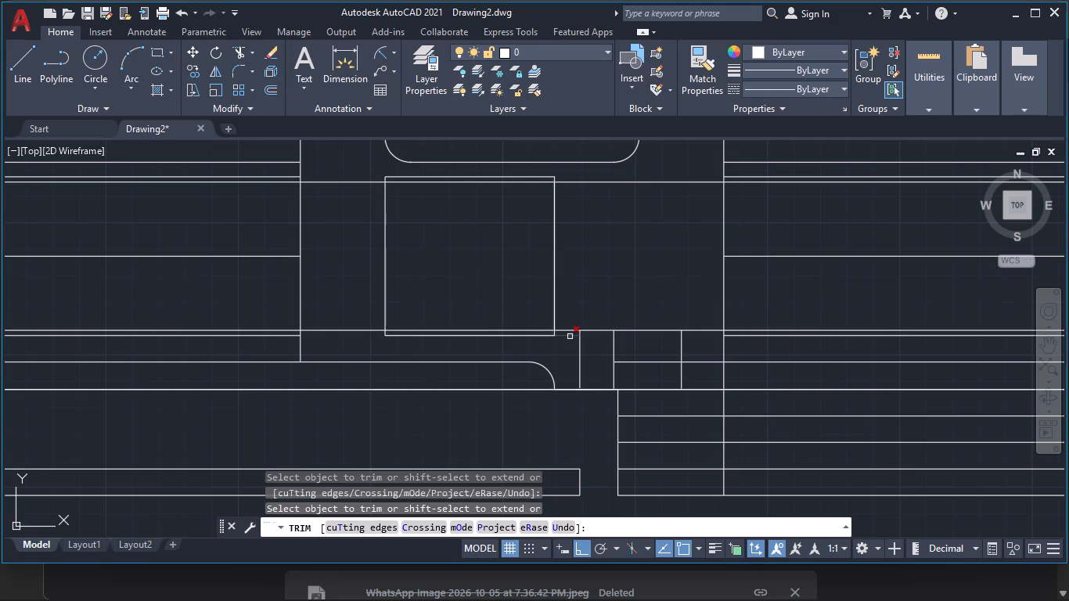
pyautogui.click(570, 336)
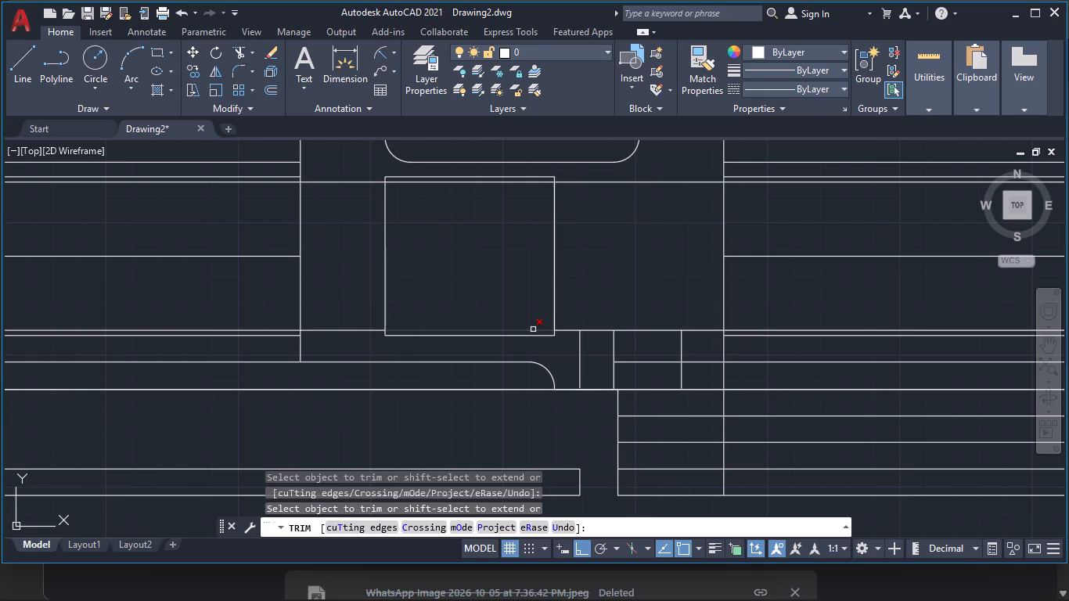
pyautogui.click(533, 329)
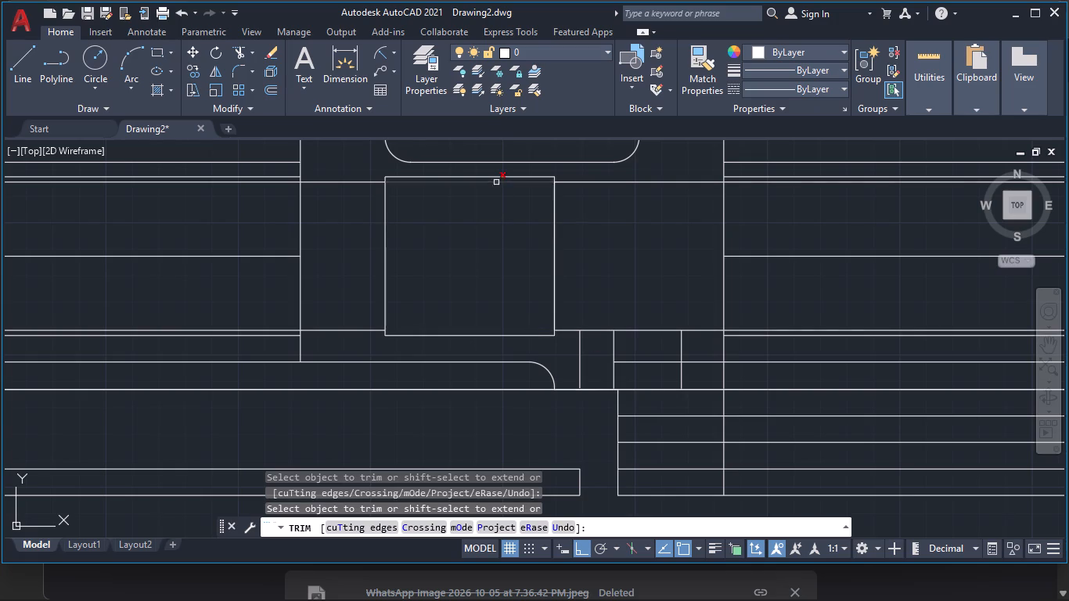
pyautogui.click(496, 182)
# Trim the horizontals and short vertical between the small hole and the second view's outer edge, plus the lug hole's middle projection line.
pyautogui.click(639, 352)
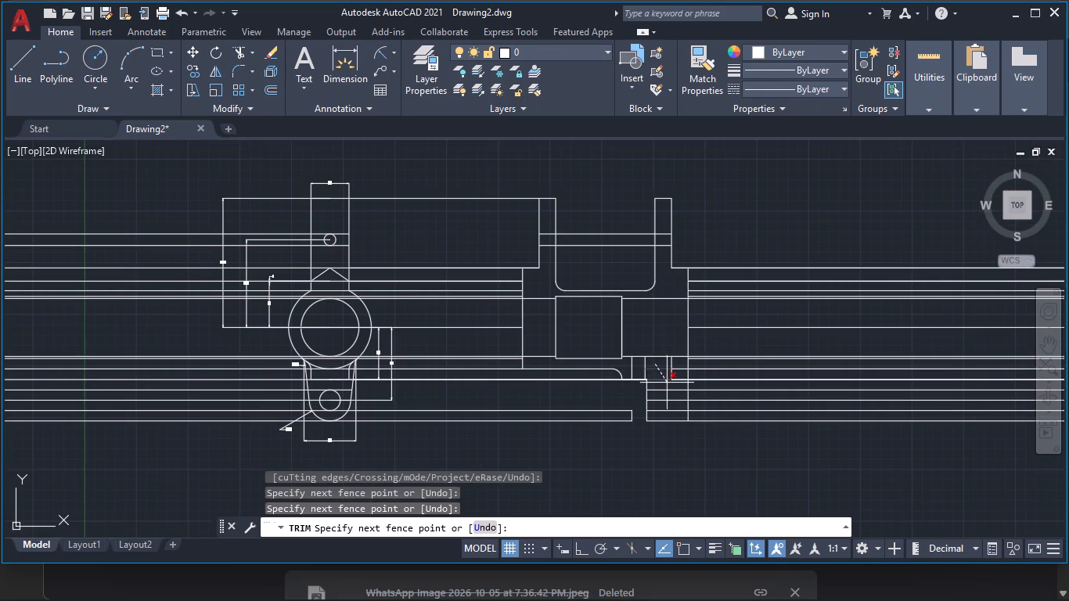
pyautogui.click(667, 383)
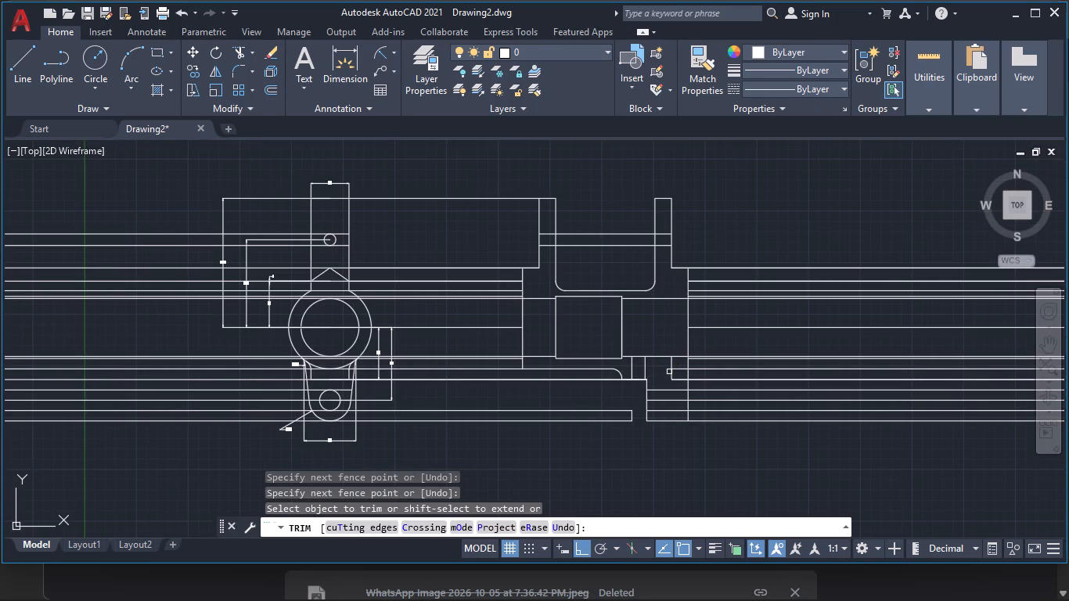
pyautogui.click(668, 365)
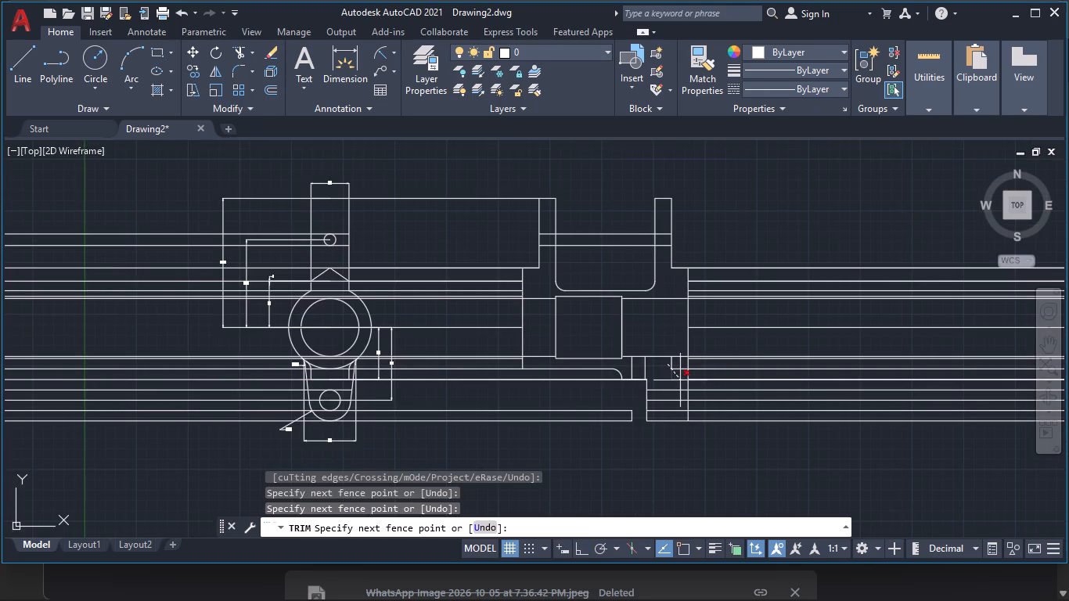
pyautogui.click(682, 383)
pyautogui.click(678, 367)
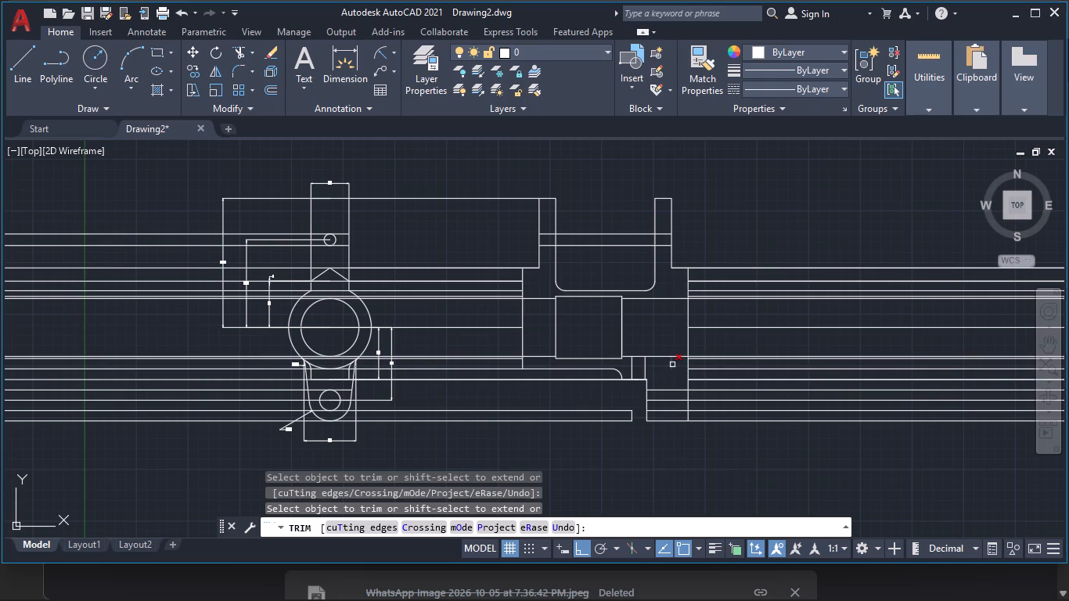
pyautogui.click(672, 365)
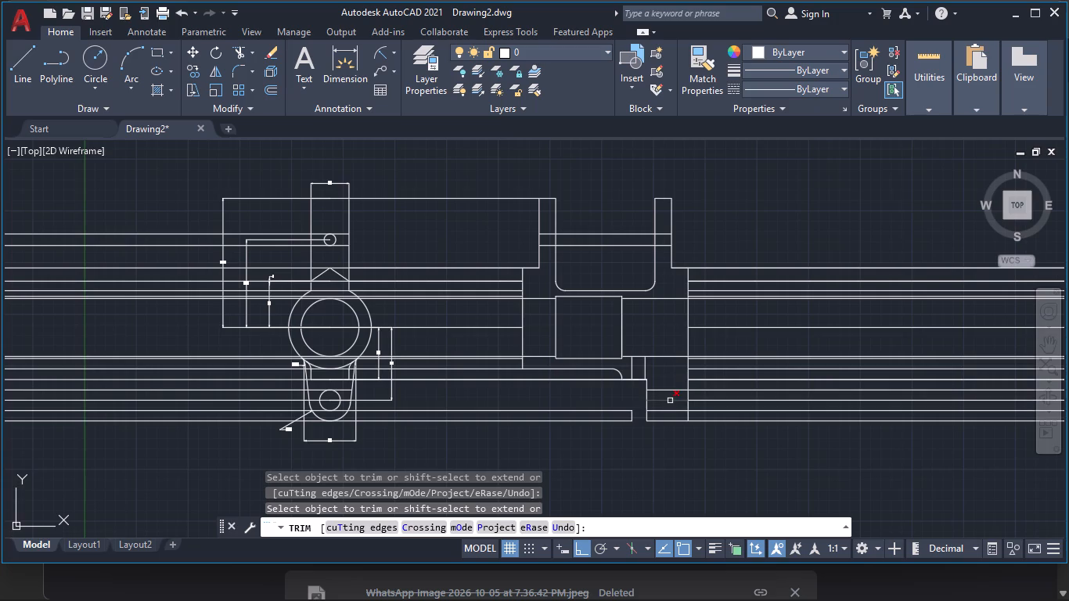
pyautogui.click(670, 401)
# Trim all projection lines past the second view's outer edge, the two beside the lug between the views, and the leftover short vertical.
pyautogui.click(725, 244)
pyautogui.click(744, 435)
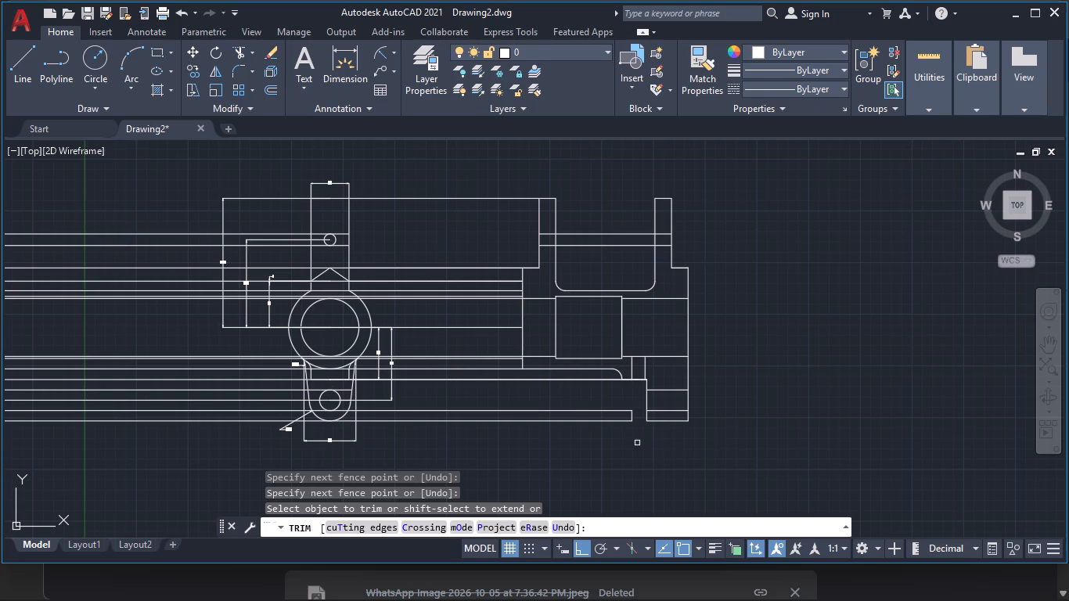
pyautogui.moveTo(611, 445); pyautogui.dragTo(567, 409)
pyautogui.click(567, 409)
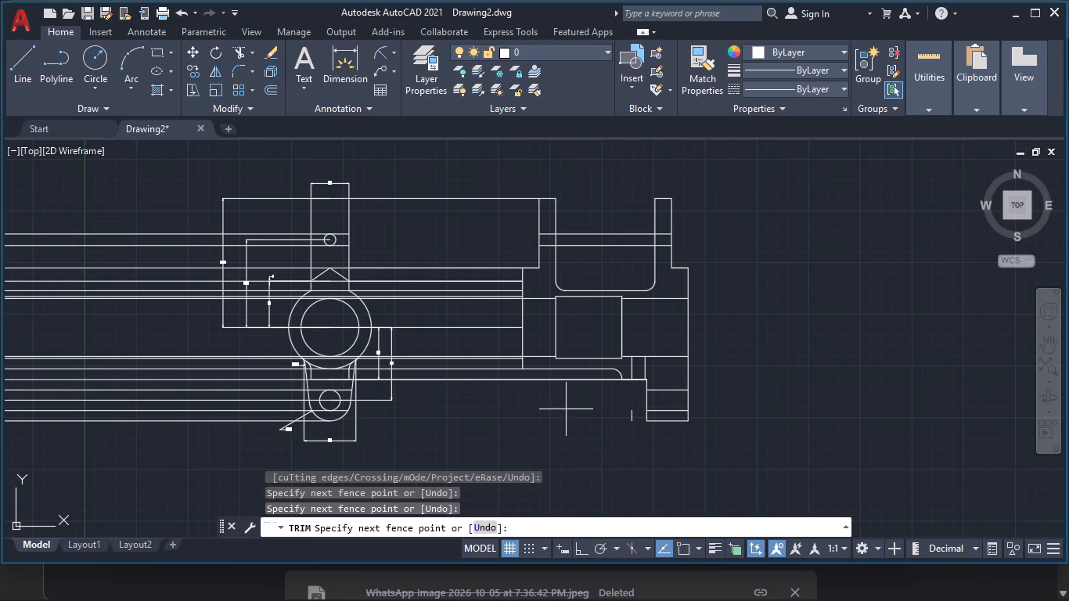
pyautogui.click(636, 416)
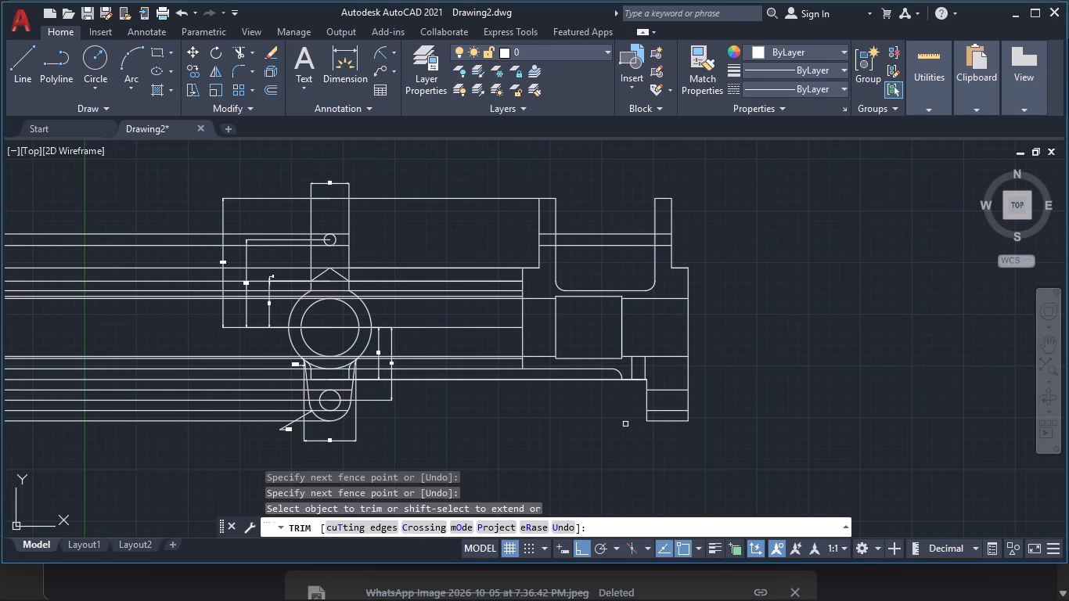
pyautogui.press('Escape')
# Add centrelines between the edge lines of the lug hole and of the upper arm hole in the second view.
pyautogui.write('cen')
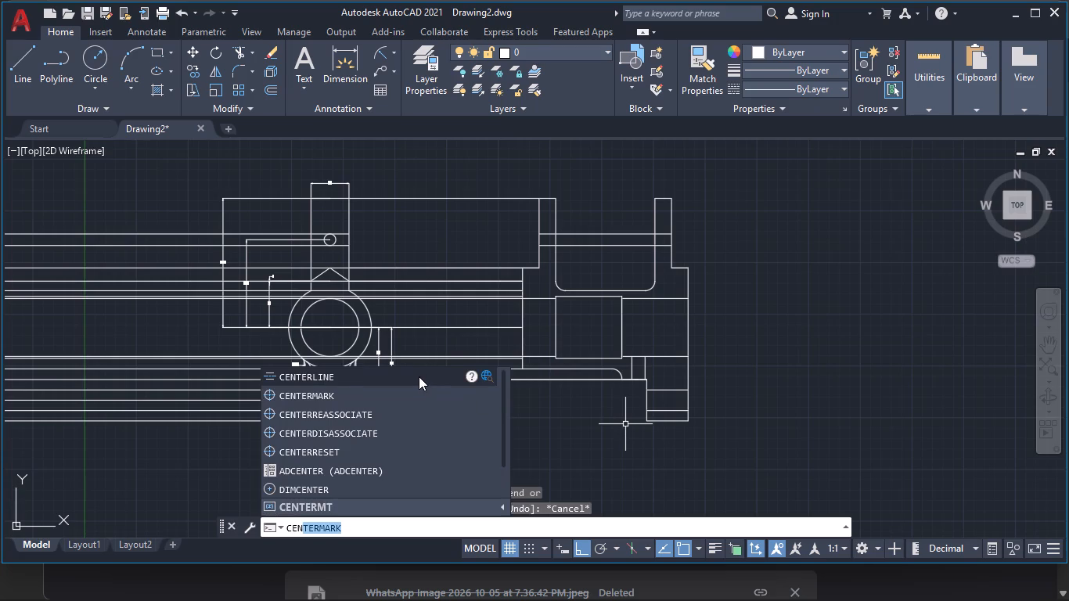
pyautogui.click(419, 376)
pyautogui.click(665, 391)
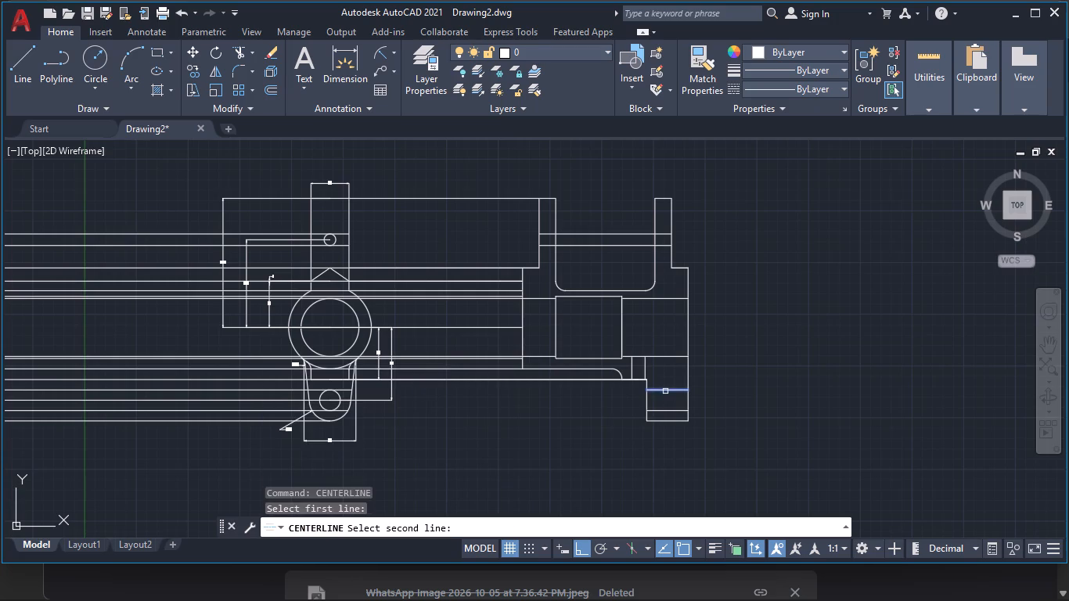
pyautogui.click(666, 412)
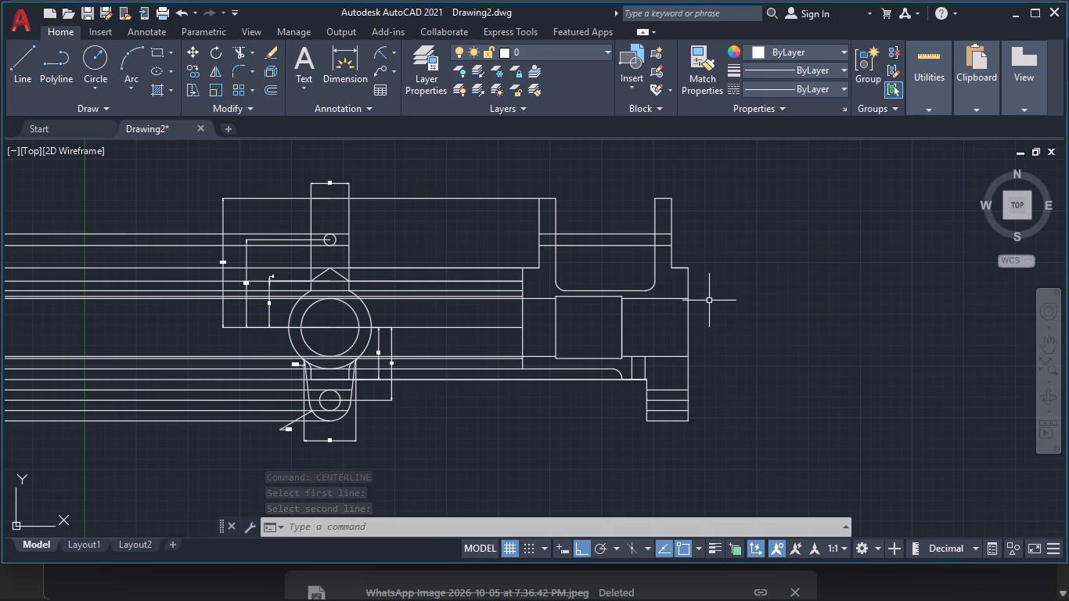
pyautogui.press('space')
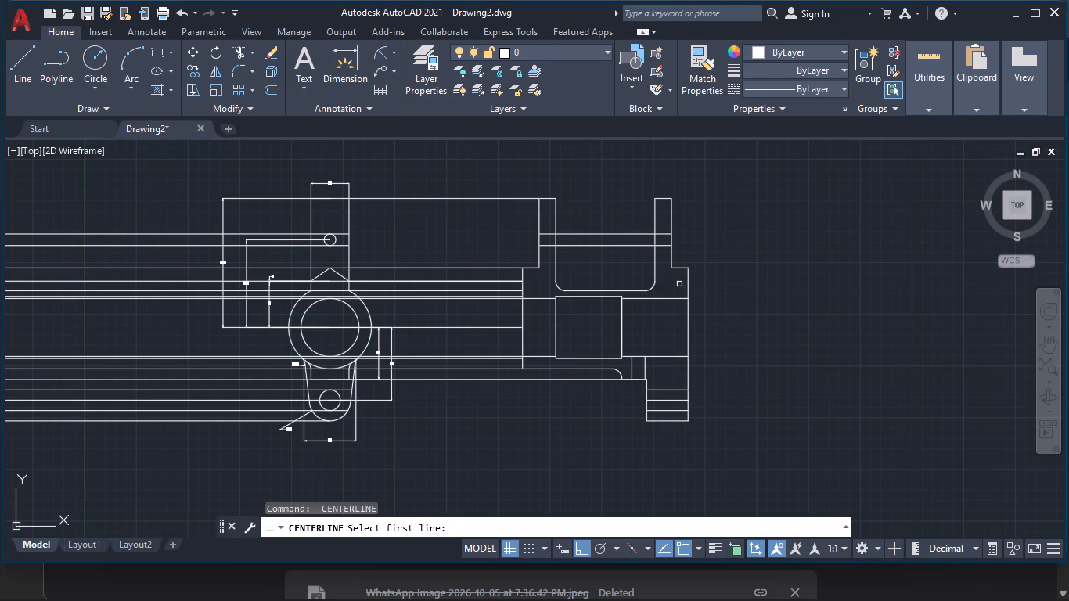
pyautogui.click(578, 234)
pyautogui.click(579, 243)
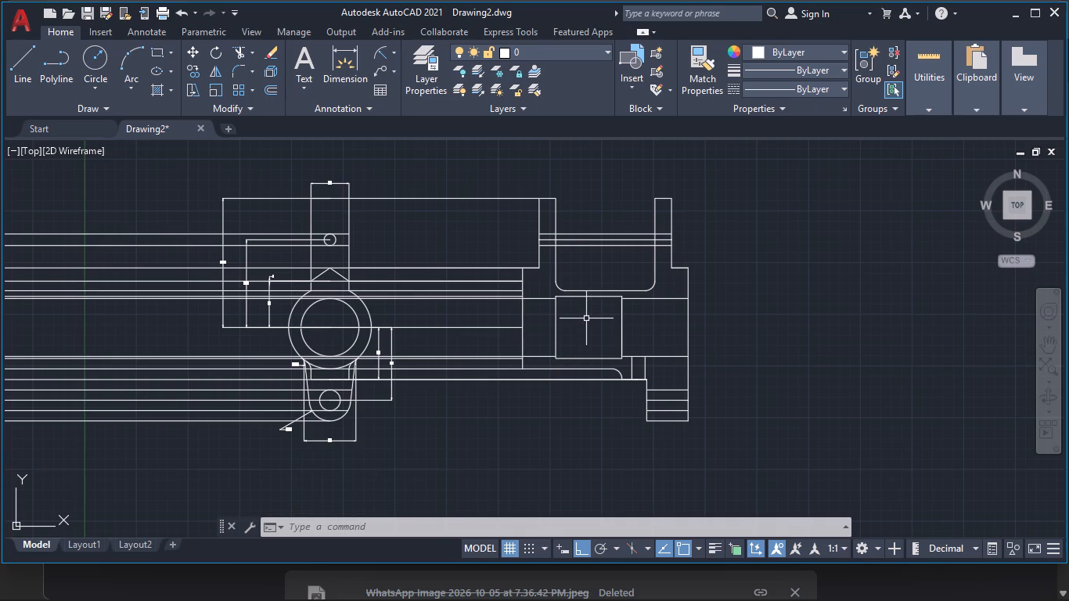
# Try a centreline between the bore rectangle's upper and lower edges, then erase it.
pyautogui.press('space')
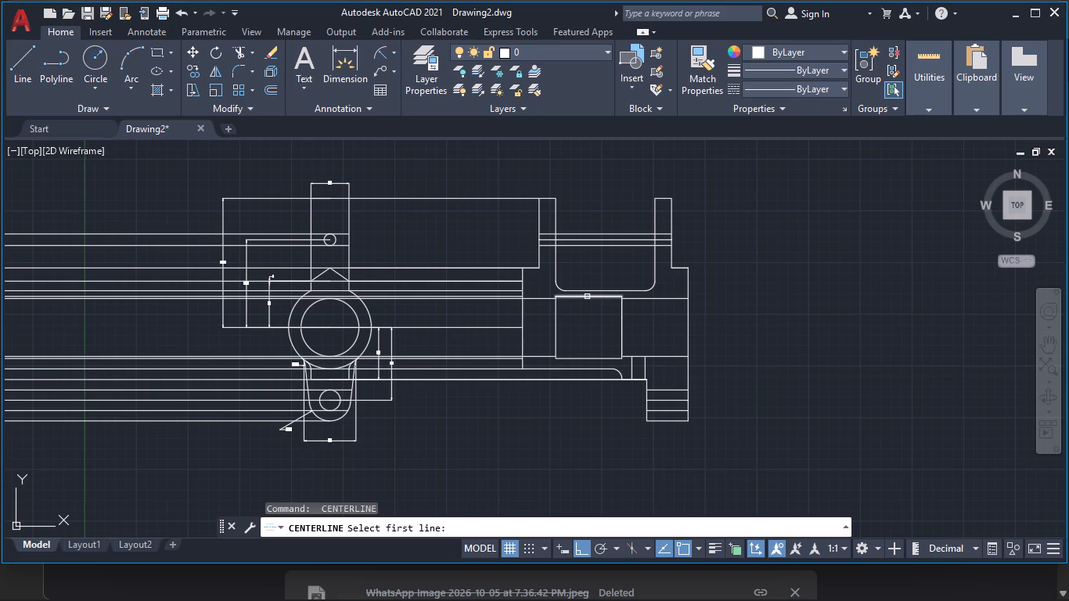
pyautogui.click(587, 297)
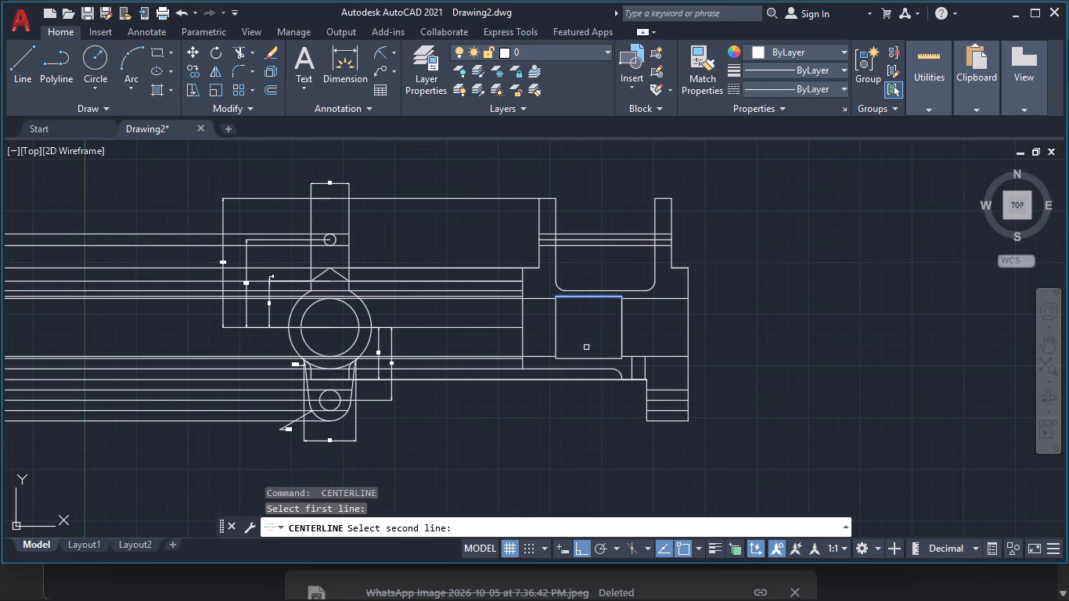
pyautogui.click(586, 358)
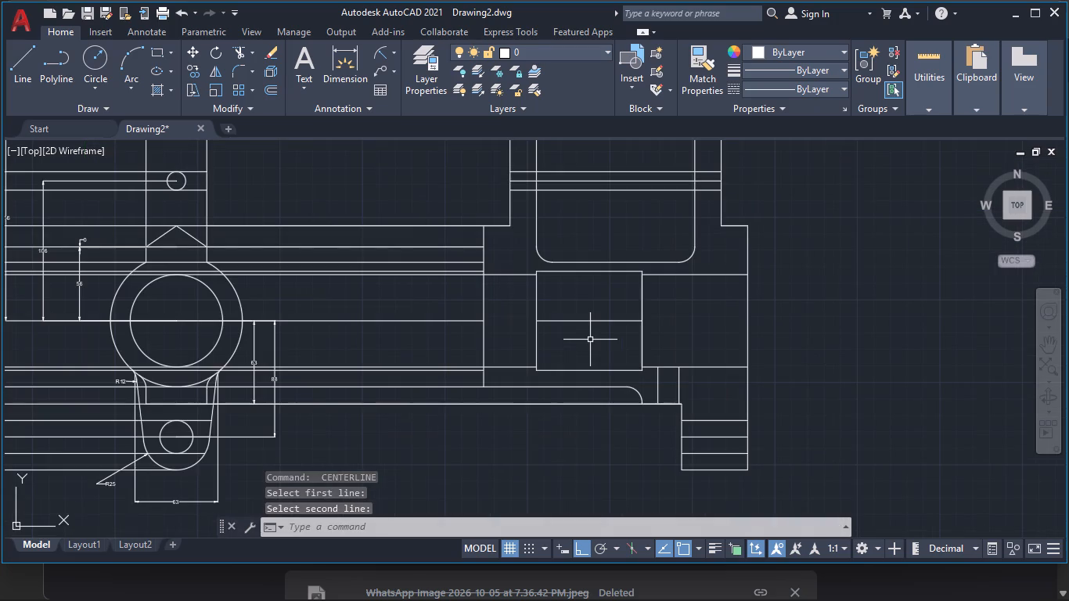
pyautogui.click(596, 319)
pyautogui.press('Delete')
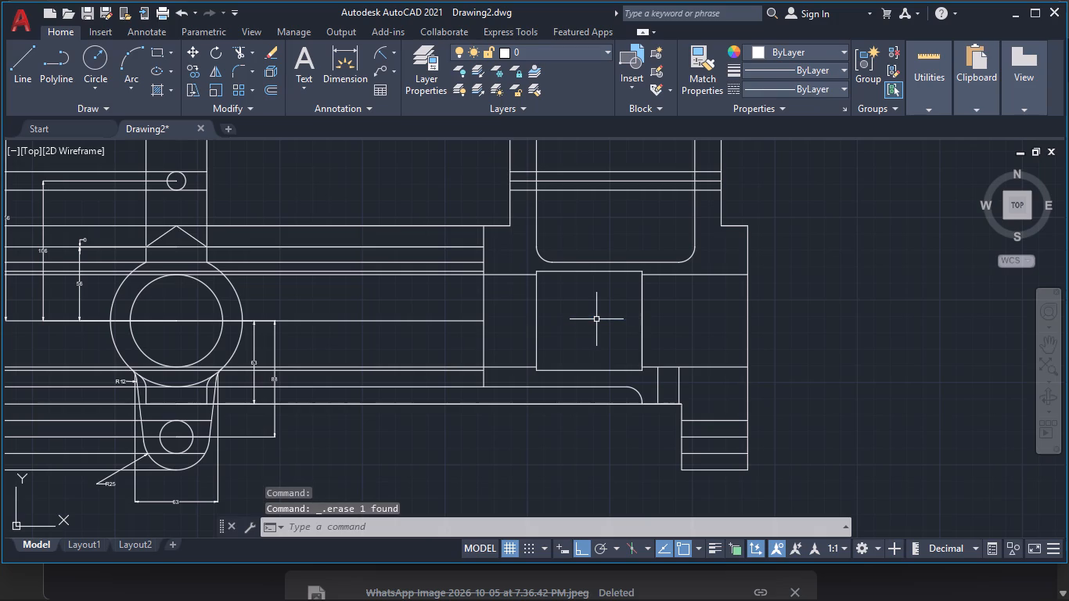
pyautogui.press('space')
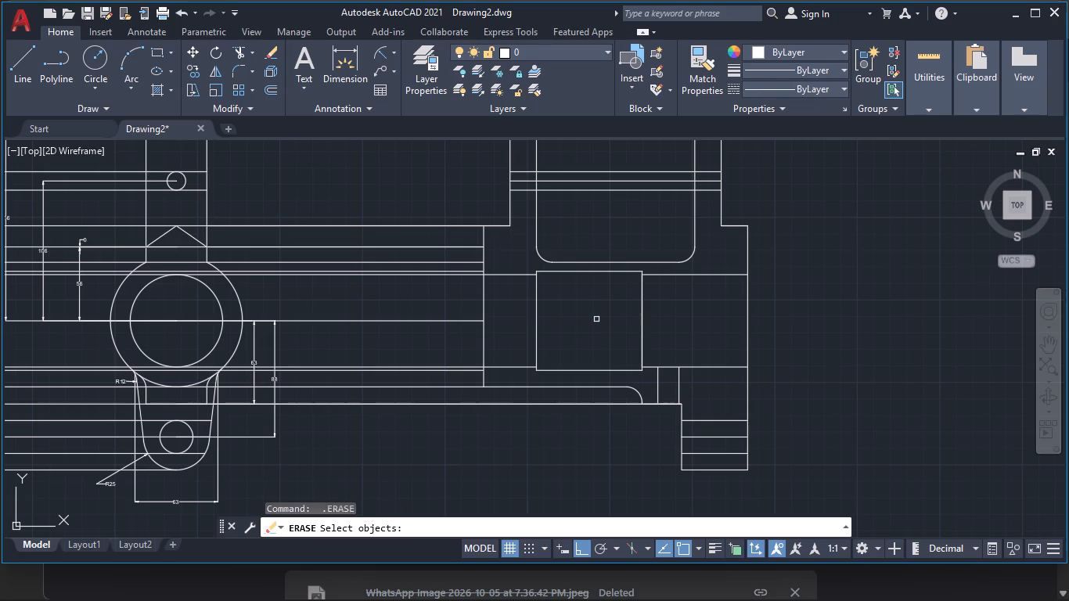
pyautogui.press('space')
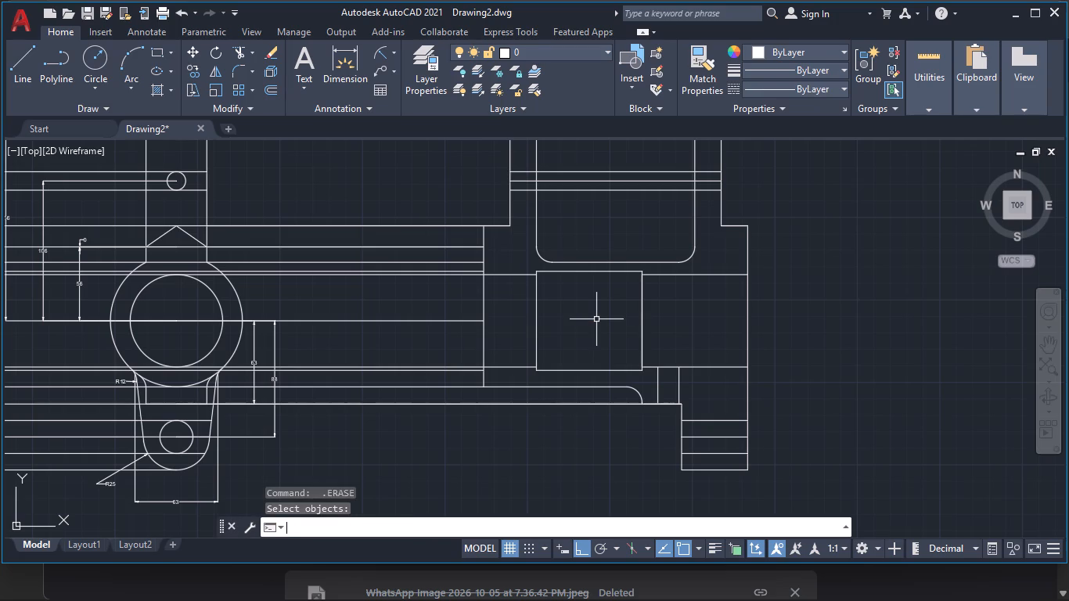
# Erase the projection lines that run out past the first view on the side away from the second view.
pyautogui.keyDown('ctrl'); pyautogui.scroll(-3, 596, 319); pyautogui.keyUp('ctrl')
pyautogui.keyDown('ctrl'); pyautogui.scroll(2, 596, 319); pyautogui.keyUp('ctrl')
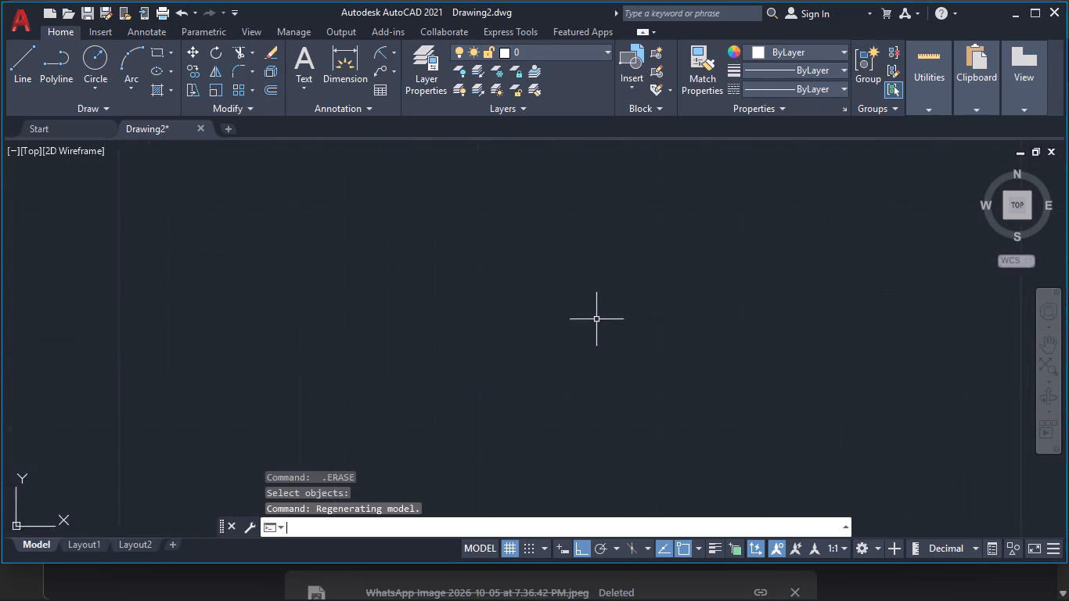
pyautogui.keyDown('ctrl'); pyautogui.scroll(2, 596, 319); pyautogui.keyUp('ctrl')
pyautogui.keyDown('ctrl'); pyautogui.scroll(-12, 596, 319); pyautogui.keyUp('ctrl')
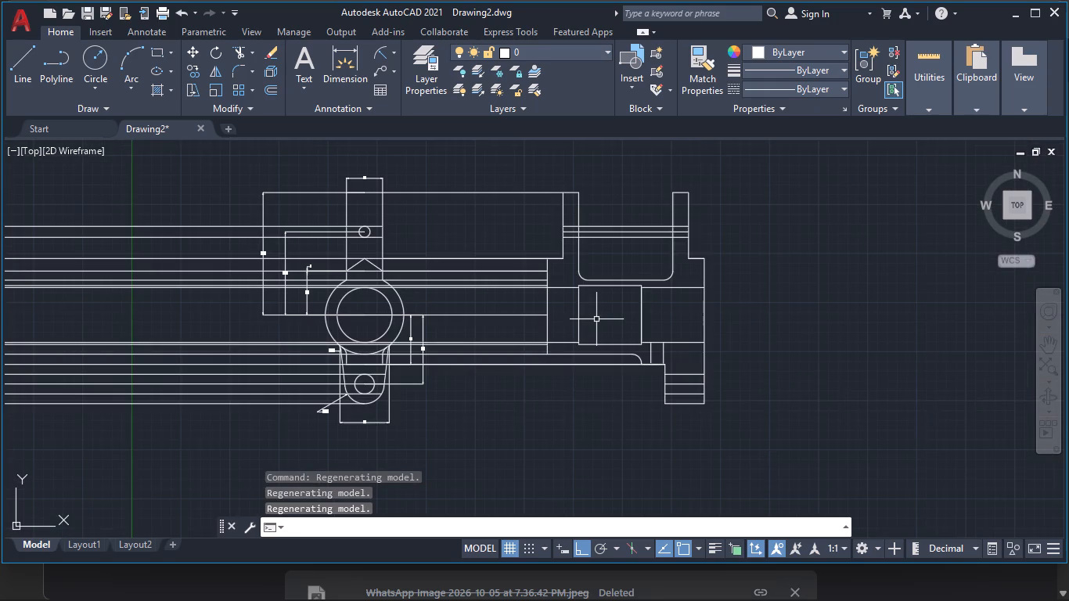
pyautogui.click(167, 187)
pyautogui.click(155, 452)
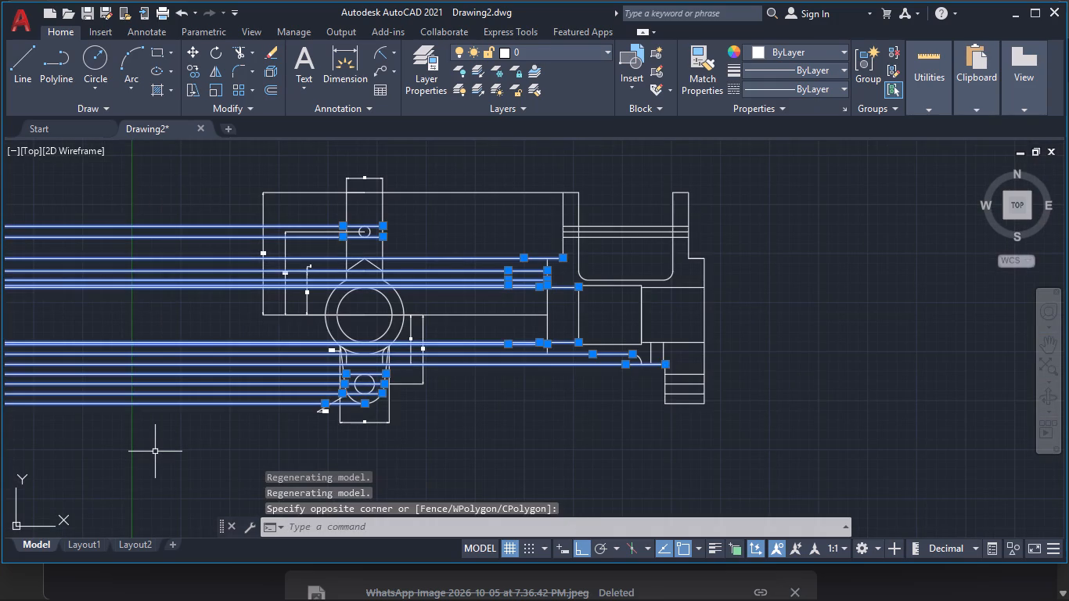
pyautogui.press('Delete')
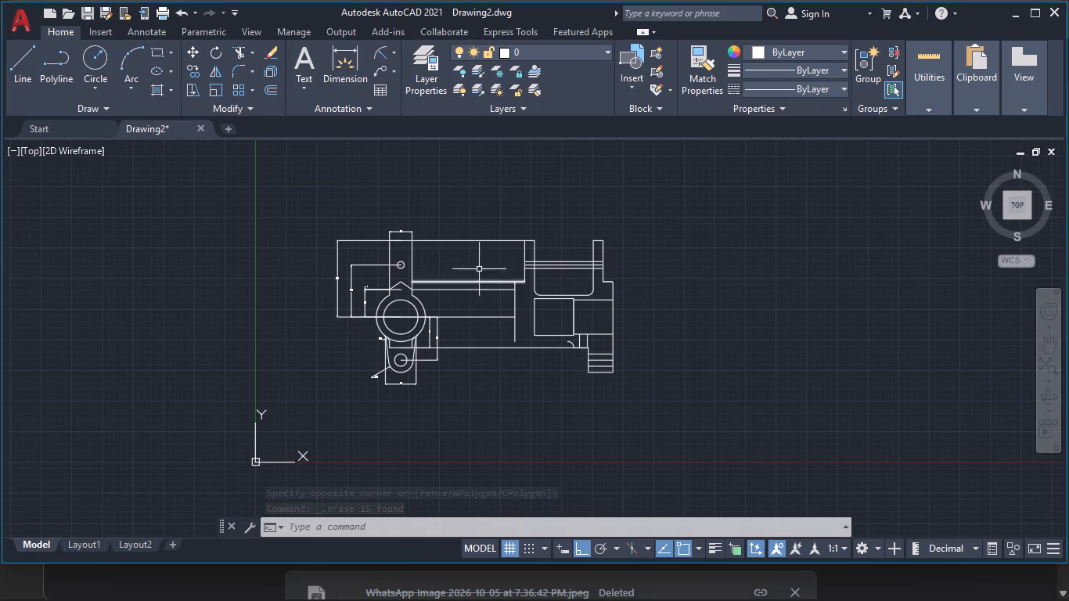
# Erase the five horizontal projection lines running between the first and second views.
pyautogui.click(475, 216)
pyautogui.click(480, 372)
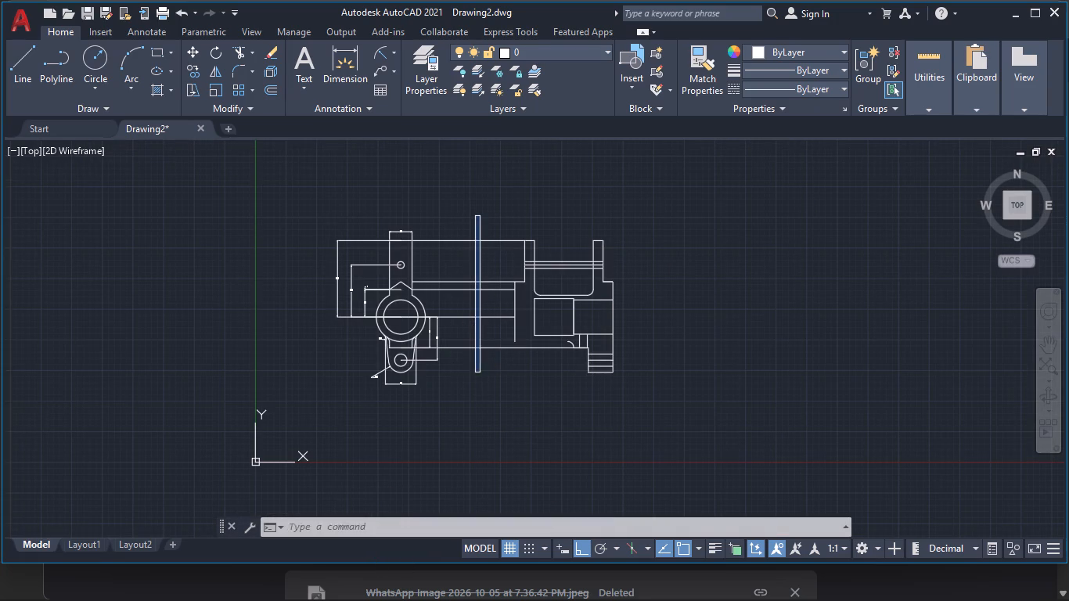
pyautogui.click(493, 377)
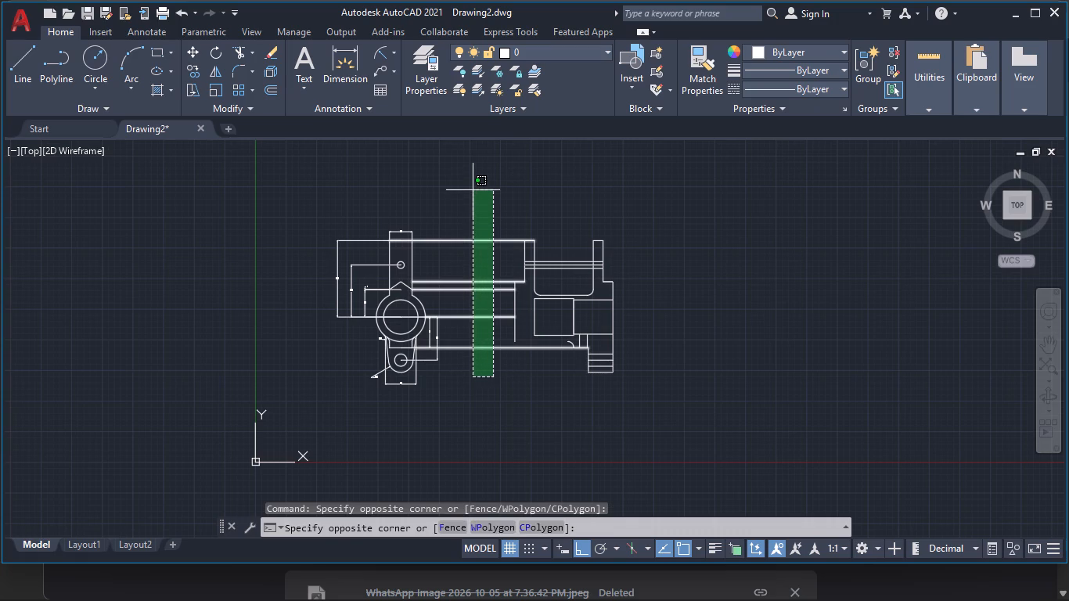
pyautogui.click(473, 190)
pyautogui.press('Delete')
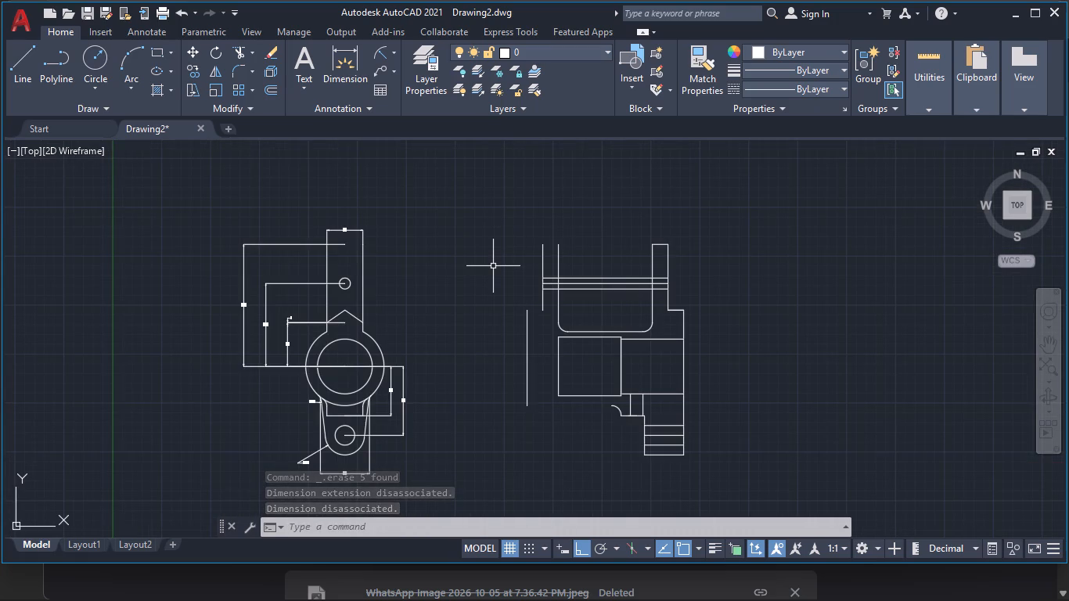
# Draw the short horizontal shoulder line joining the body's outer edge to the arm nearer the first view, in the second view.
pyautogui.press('l')
pyautogui.press('Return')
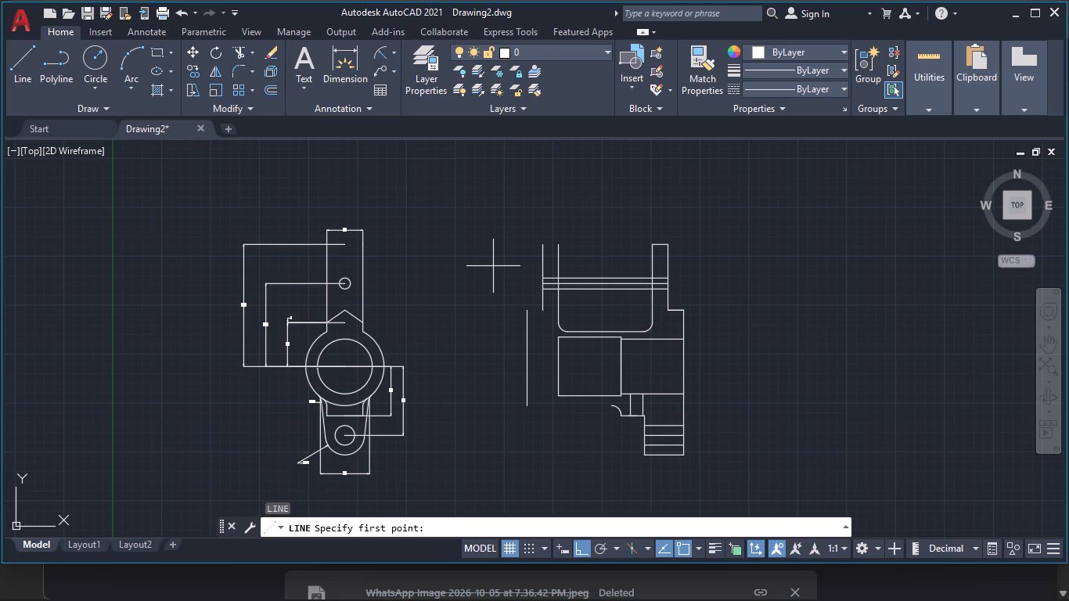
pyautogui.click(527, 311)
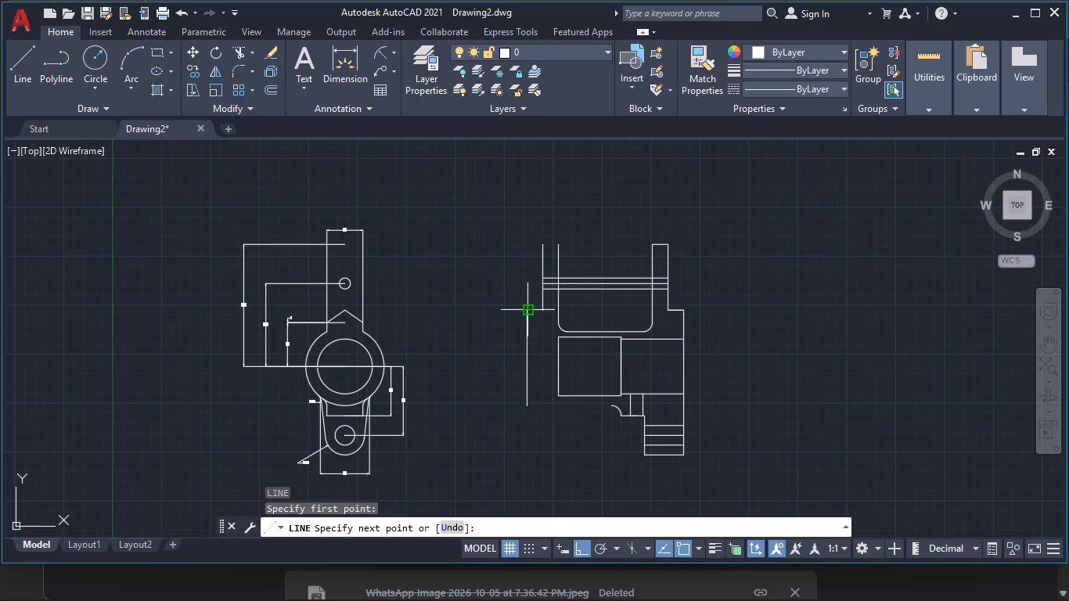
pyautogui.click(541, 311)
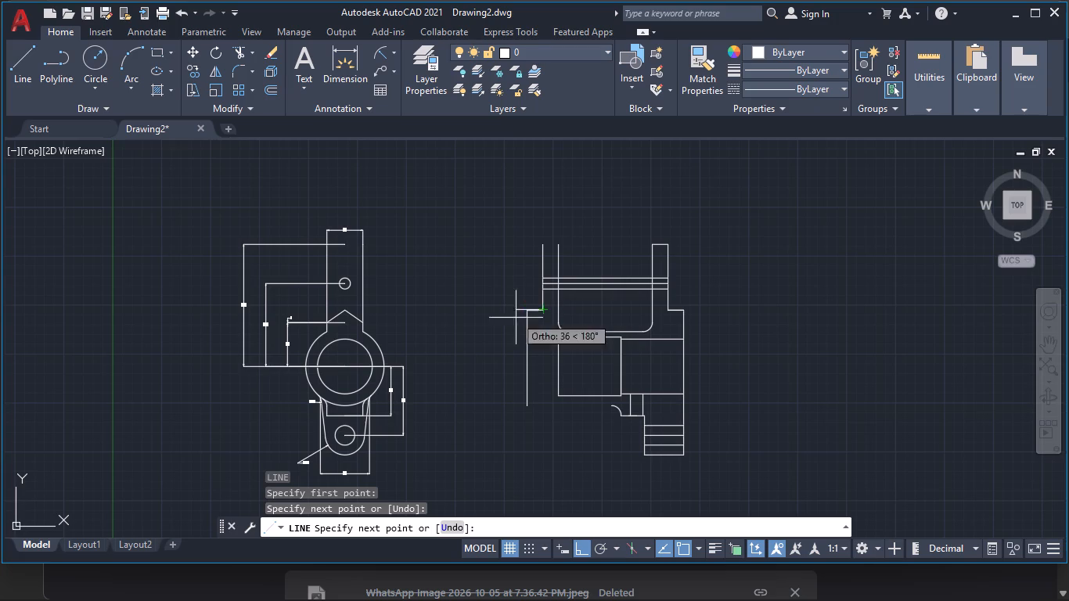
pyautogui.press('space')
# Close the top of the second view's arm nearer the first view with a line between its two upper corners.
pyautogui.press('space')
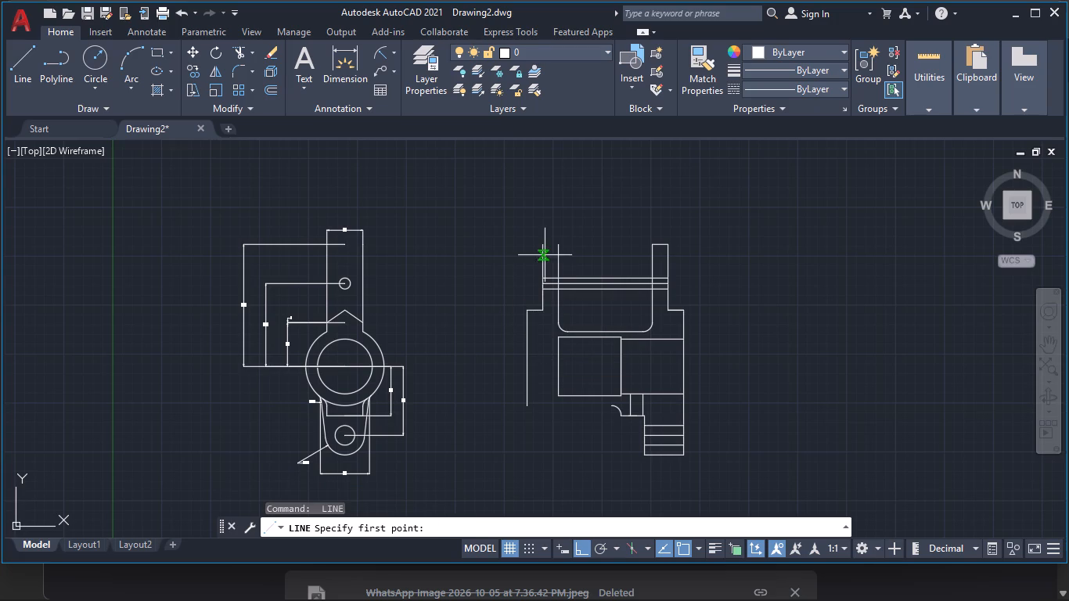
pyautogui.click(557, 243)
pyautogui.press('space')
pyautogui.press('space')
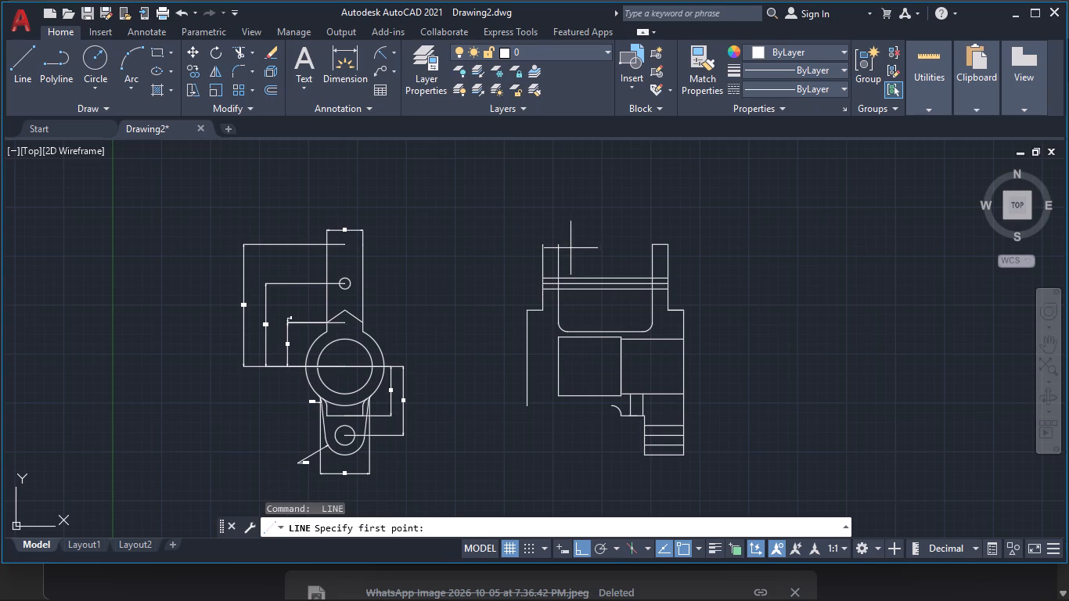
pyautogui.click(558, 242)
pyautogui.click(543, 242)
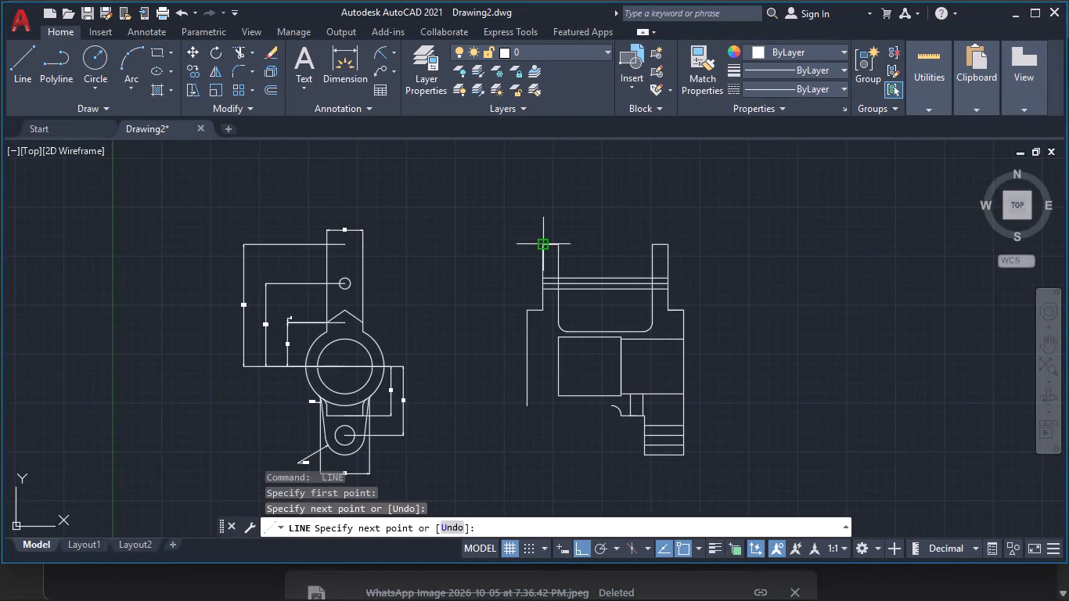
pyautogui.press('space')
# Draw the second view's lower body edge from the outer edge's bottom end to the start of the fillet arc.
pyautogui.press('space')
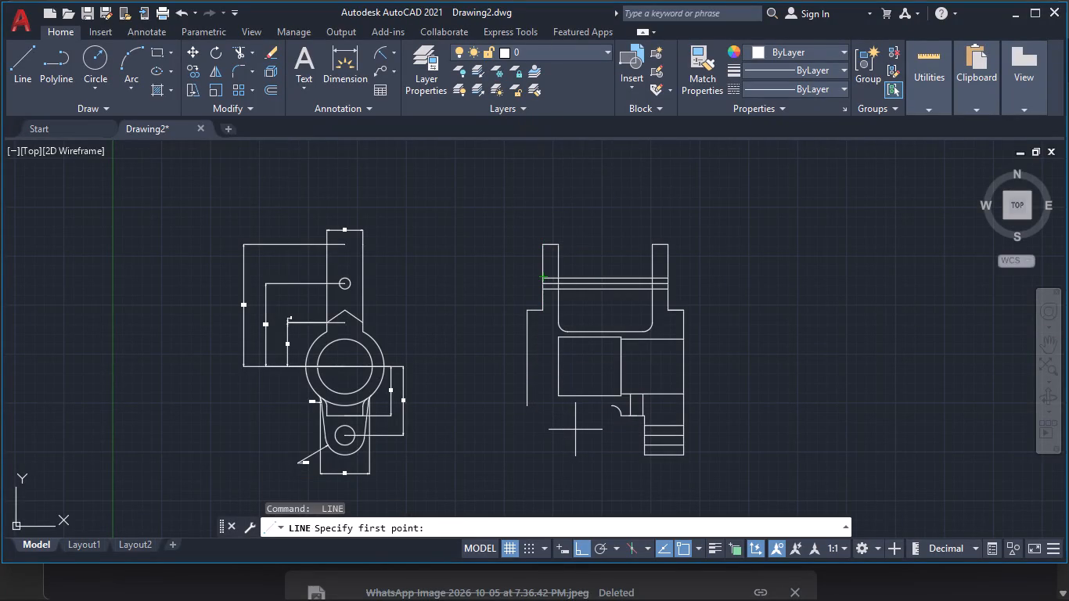
pyautogui.click(530, 409)
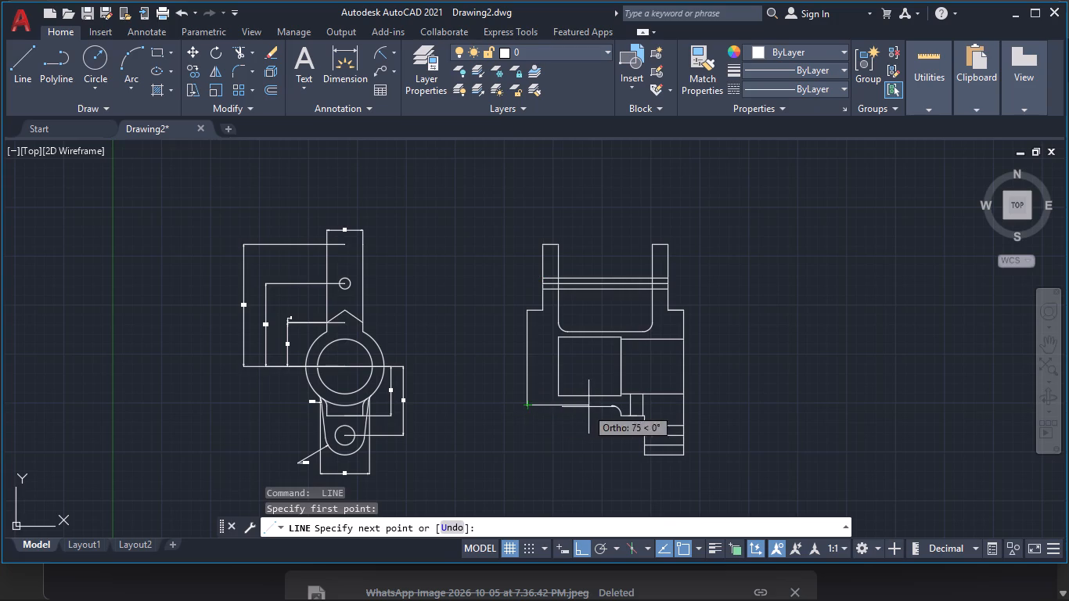
pyautogui.click(610, 406)
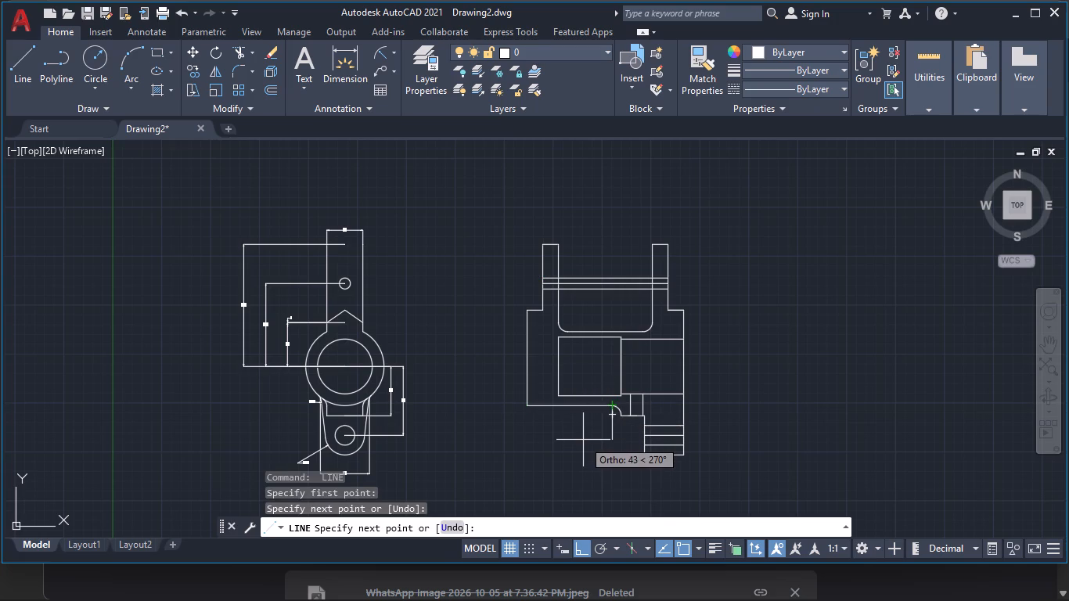
pyautogui.press('space')
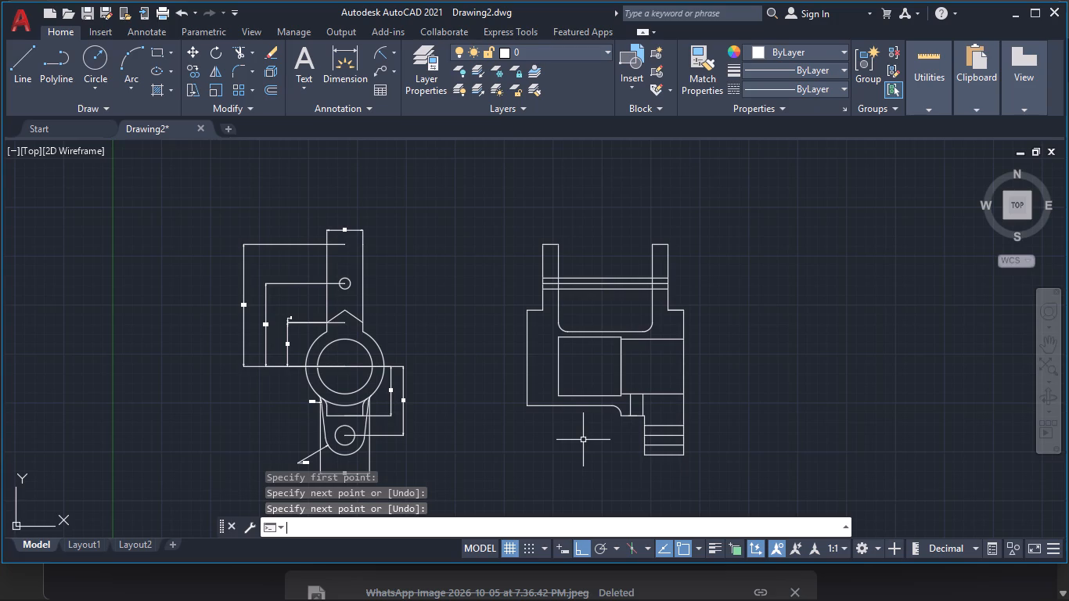
# Erase the centreline between the lug hole's edge lines in the second view.
pyautogui.click(657, 437)
pyautogui.press('Delete')
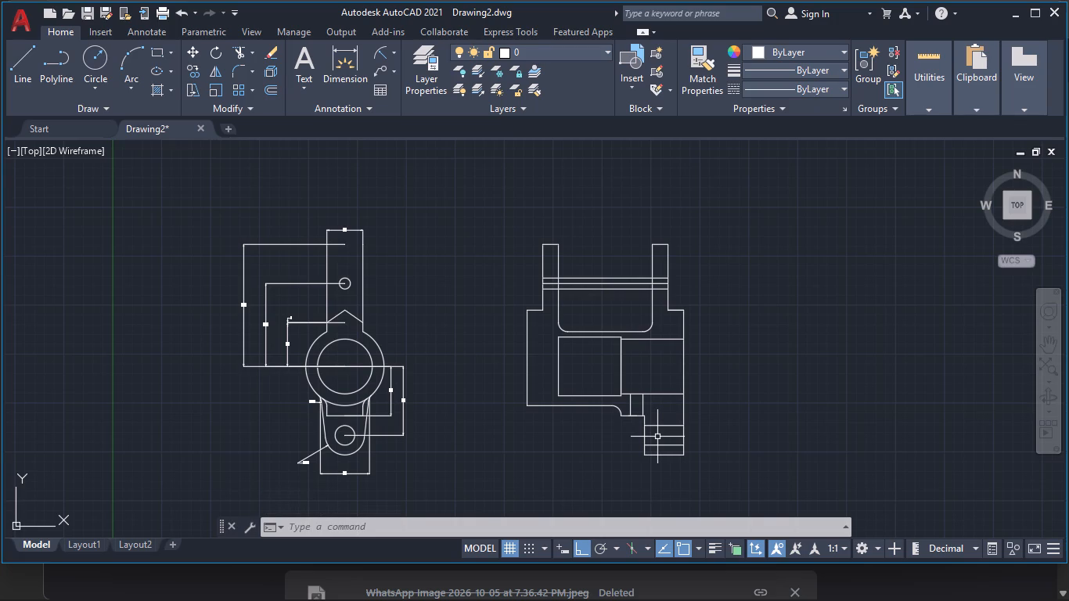
# Start a hatch, try the ANSI32 pattern, set the scale to 25 and switch the pattern to ANSI31.
pyautogui.press('h')
pyautogui.press('Return')
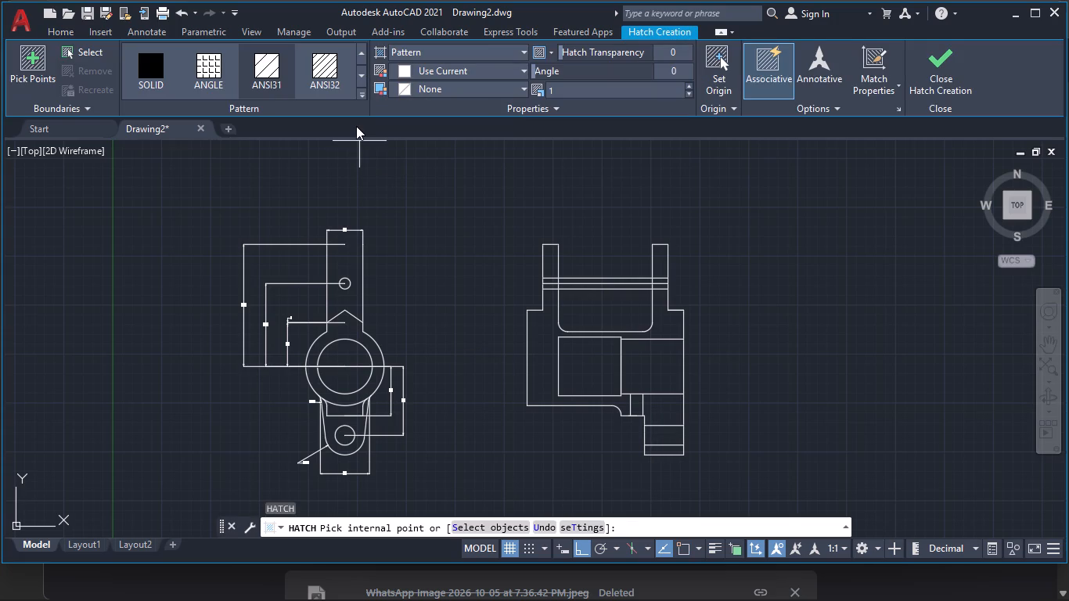
pyautogui.click(322, 73)
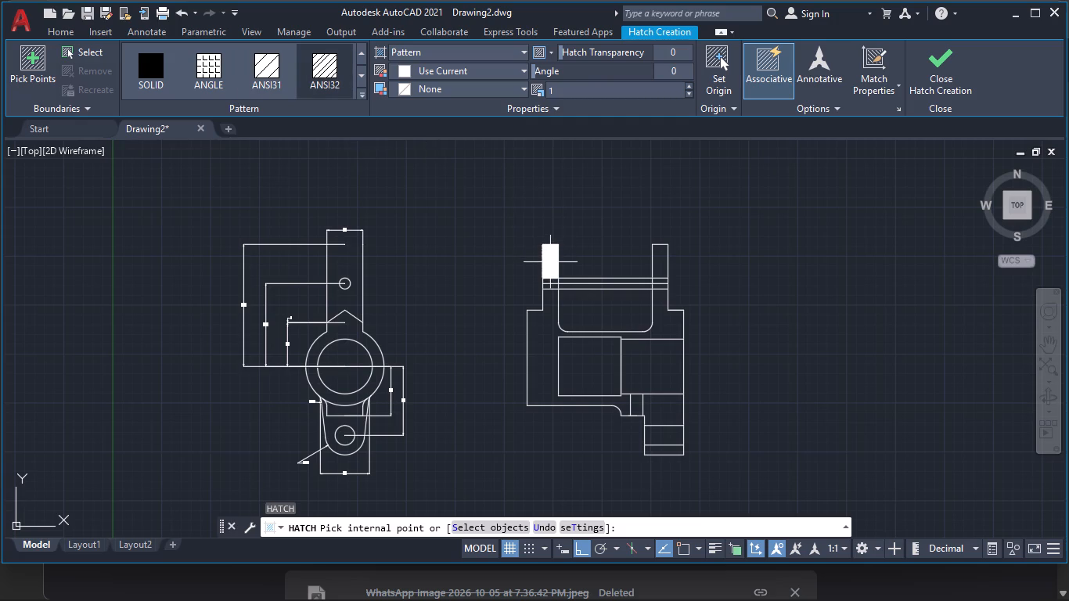
pyautogui.click(571, 81)
pyautogui.click(570, 91)
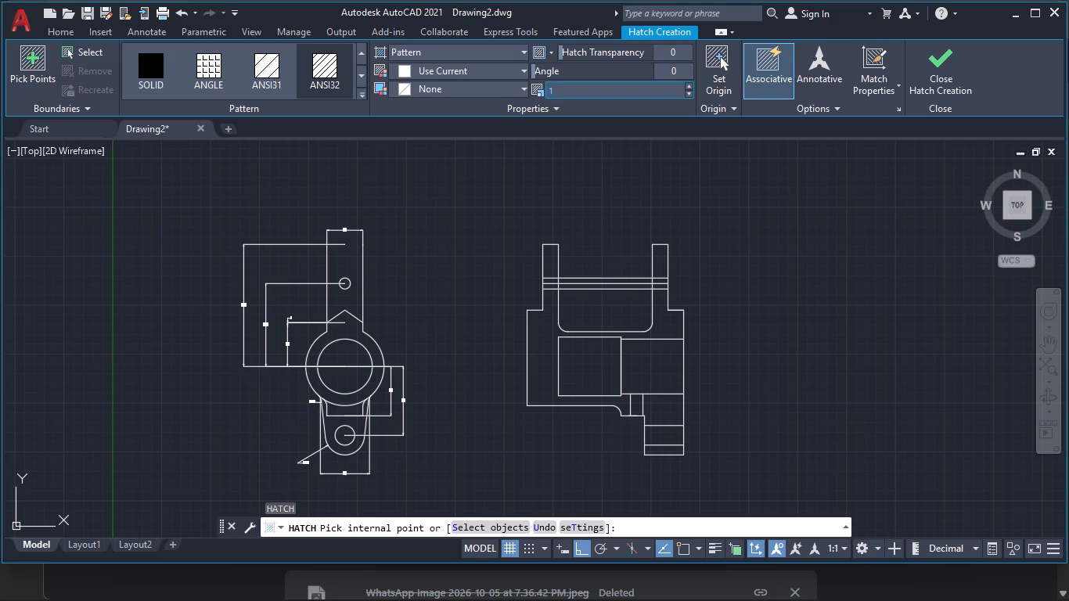
pyautogui.write('25')
pyautogui.press('Return')
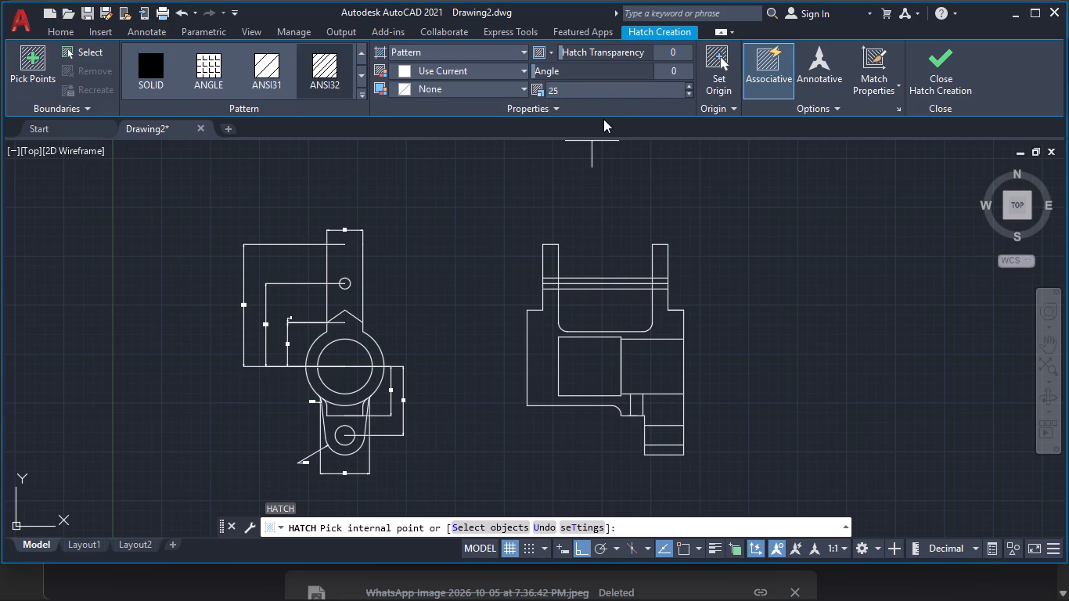
pyautogui.click(272, 74)
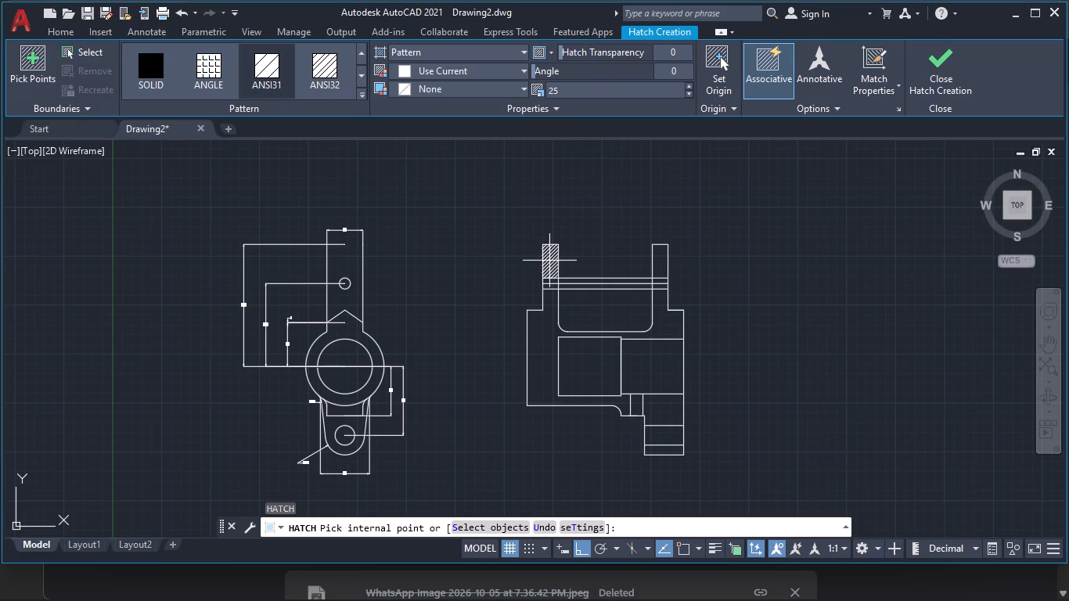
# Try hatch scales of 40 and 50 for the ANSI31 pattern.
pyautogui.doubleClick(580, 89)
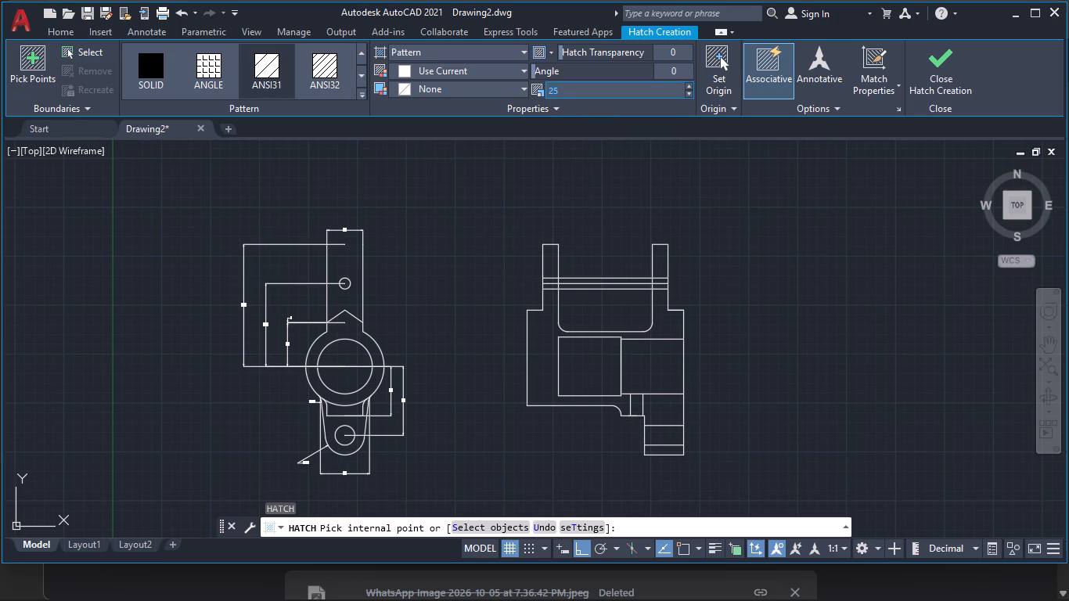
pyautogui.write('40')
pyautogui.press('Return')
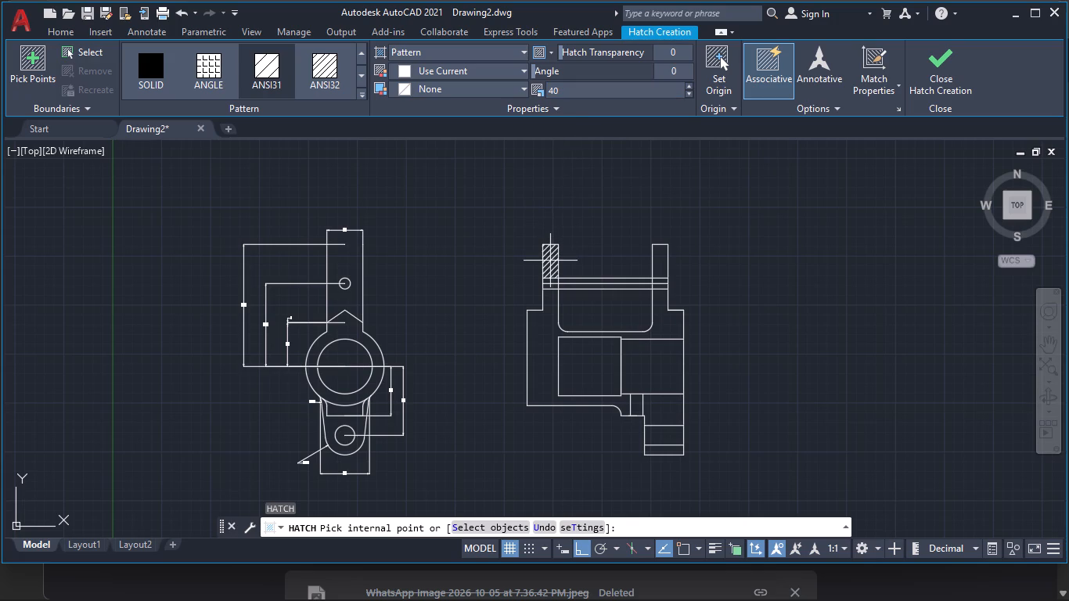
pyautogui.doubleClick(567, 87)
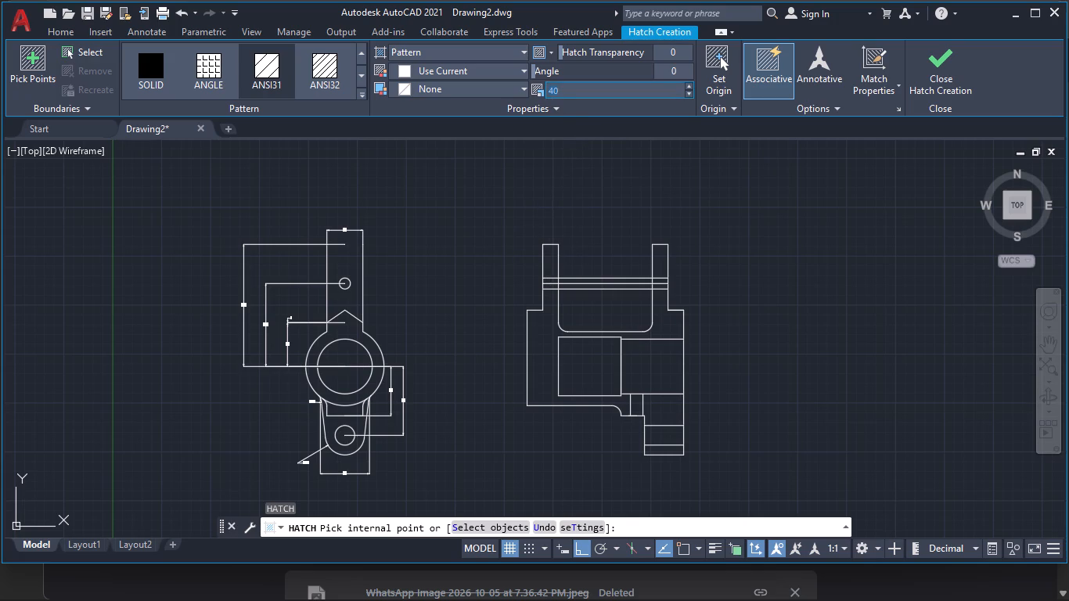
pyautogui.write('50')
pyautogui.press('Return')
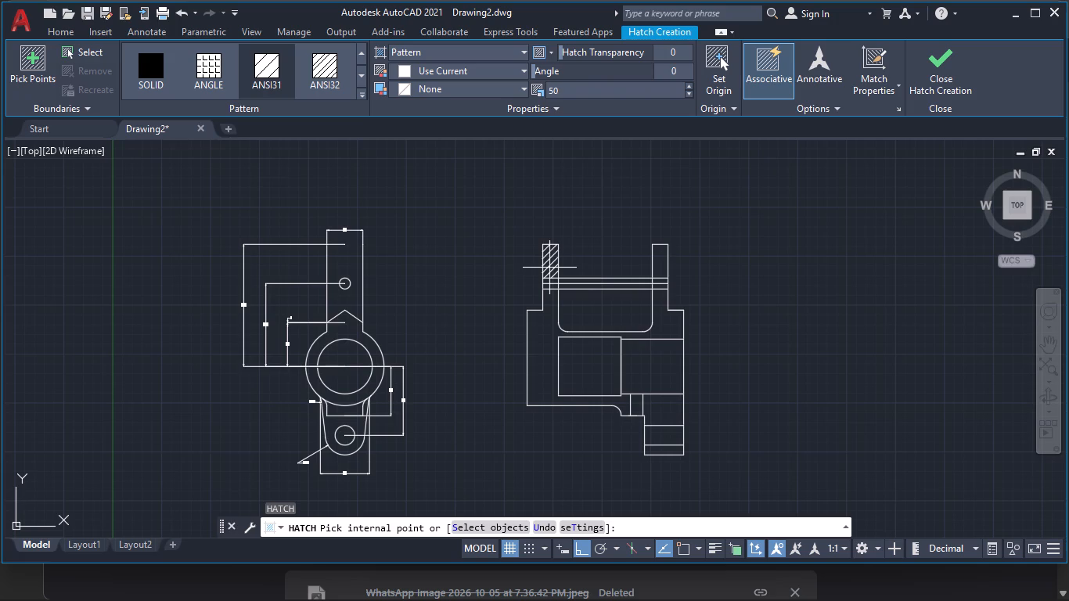
# Set the hatch scale to 60 and hatch the arm end above the hole, on the second view's arm nearer the first view.
pyautogui.doubleClick(574, 91)
pyautogui.write('60')
pyautogui.press('Return')
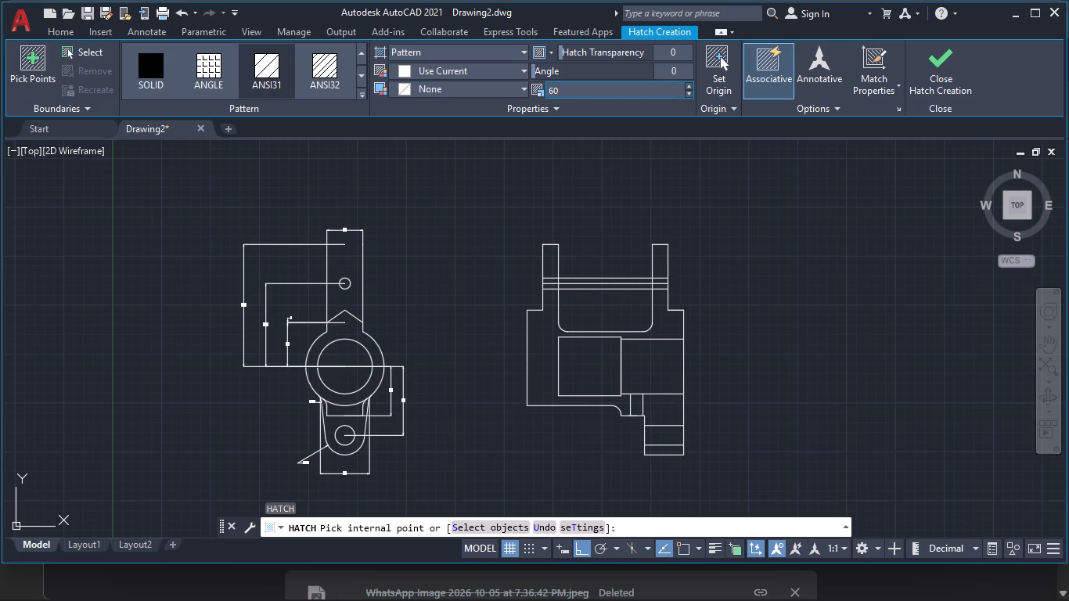
pyautogui.click(547, 260)
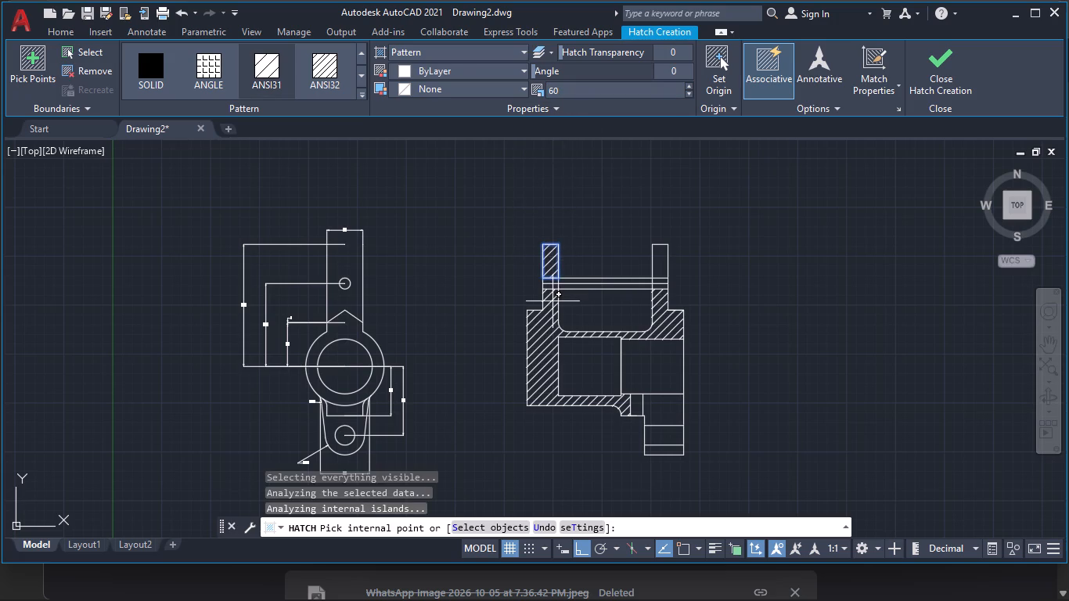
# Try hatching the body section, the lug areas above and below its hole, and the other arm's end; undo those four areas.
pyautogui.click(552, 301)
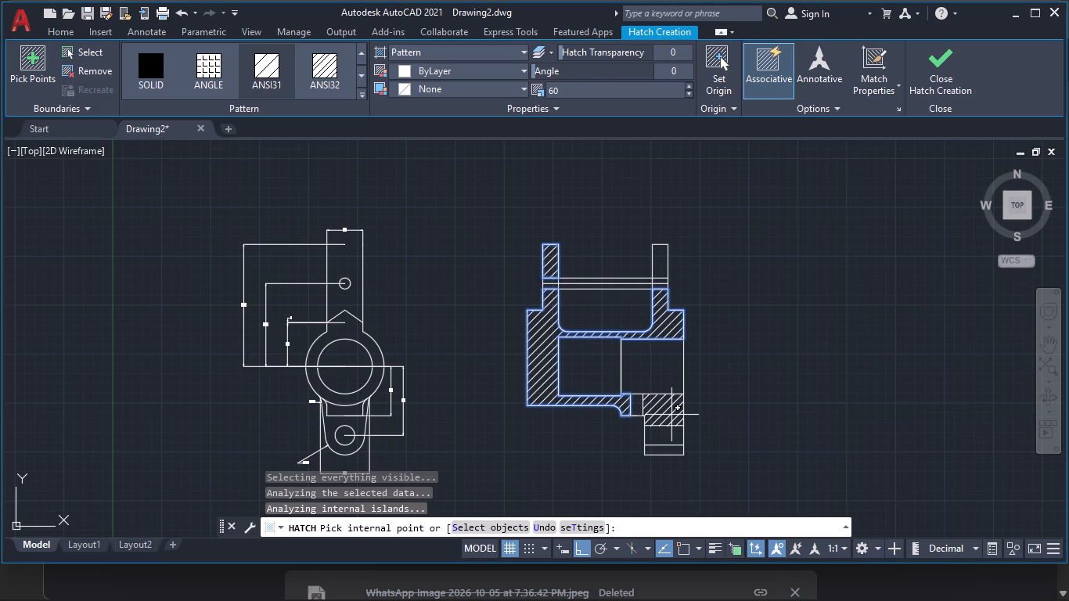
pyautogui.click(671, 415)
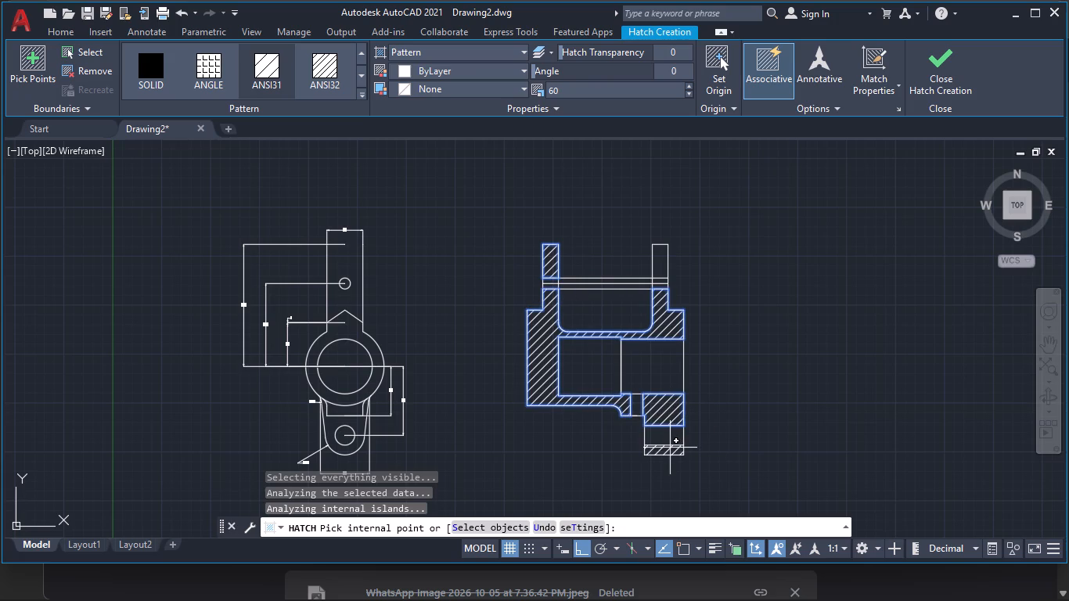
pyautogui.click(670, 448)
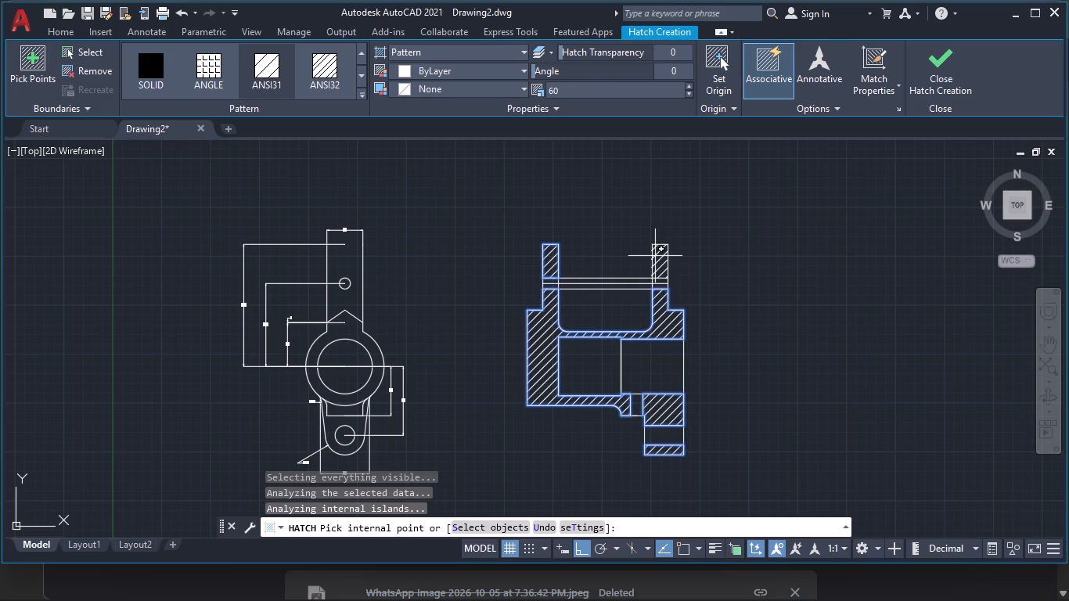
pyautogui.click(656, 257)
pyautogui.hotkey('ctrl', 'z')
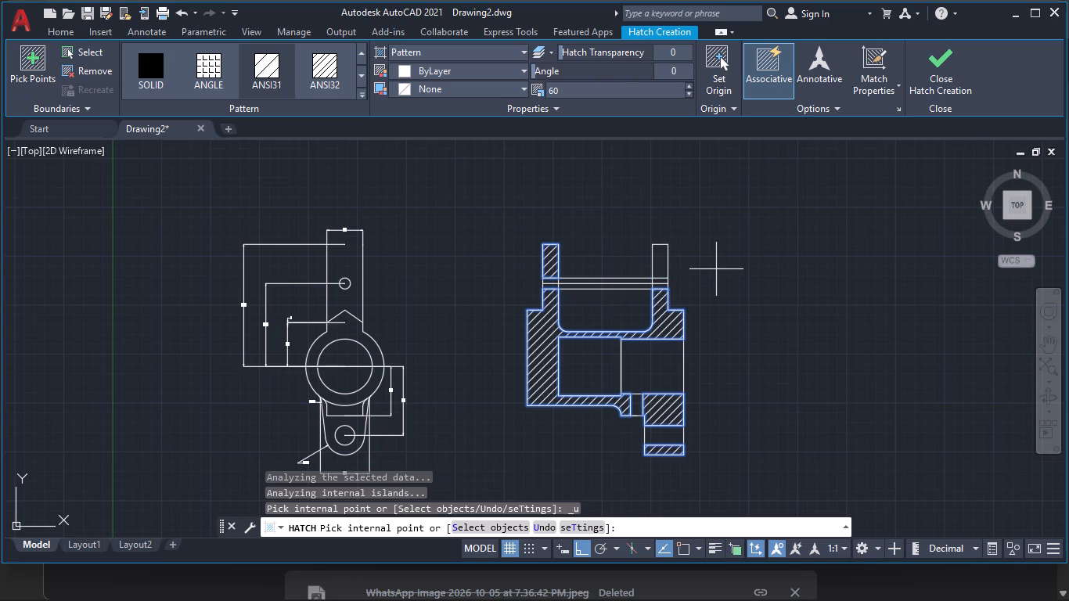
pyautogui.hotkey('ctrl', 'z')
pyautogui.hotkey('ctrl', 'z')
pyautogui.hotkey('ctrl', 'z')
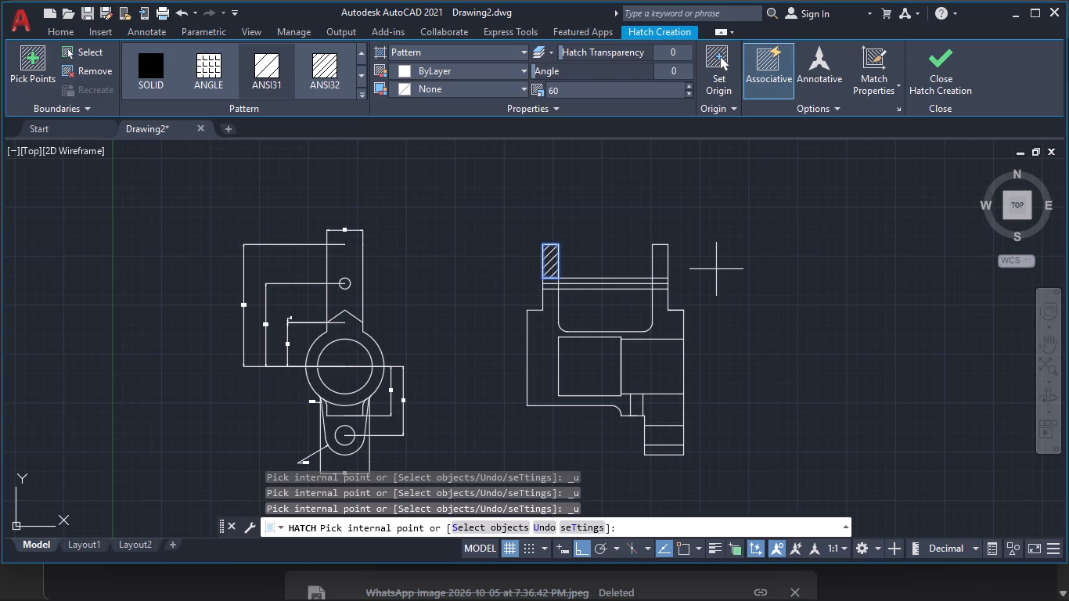
# Hatch the end of the arm farther from the first view and the lug areas below and above its hole.
pyautogui.click(659, 264)
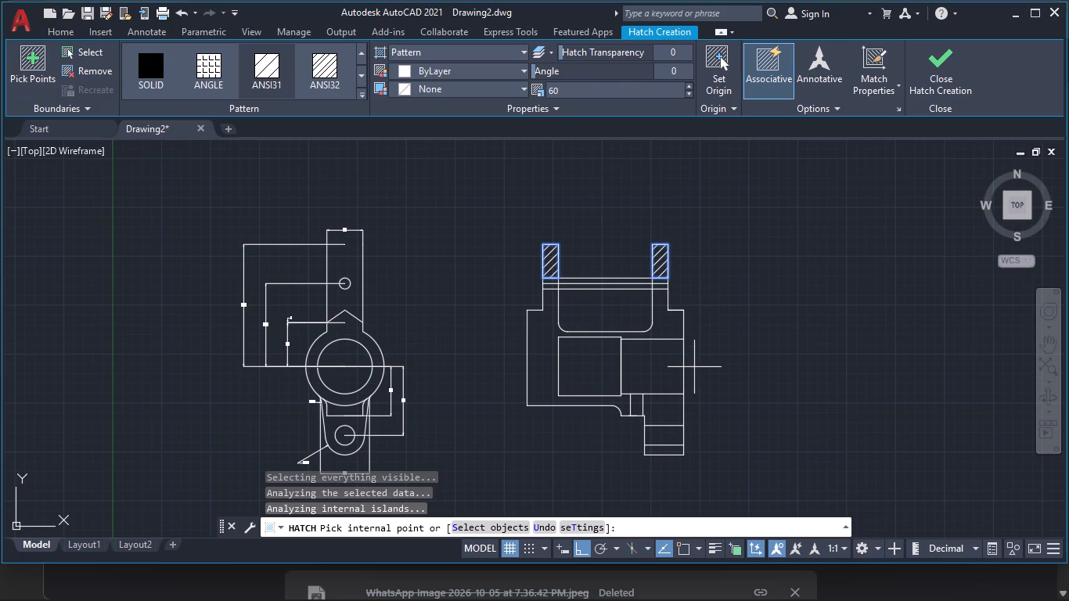
pyautogui.click(669, 448)
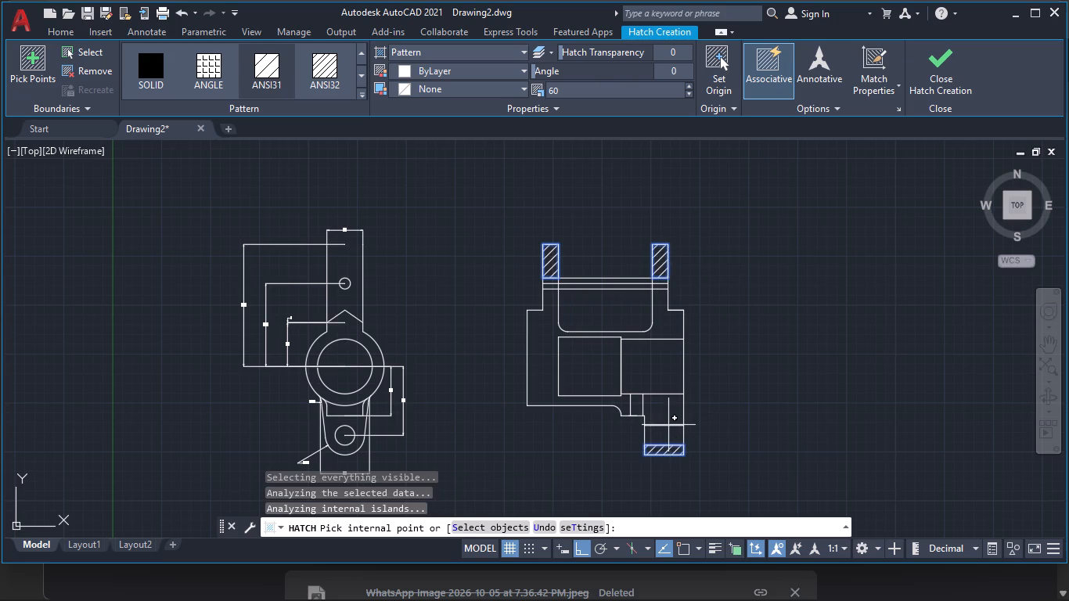
pyautogui.click(668, 422)
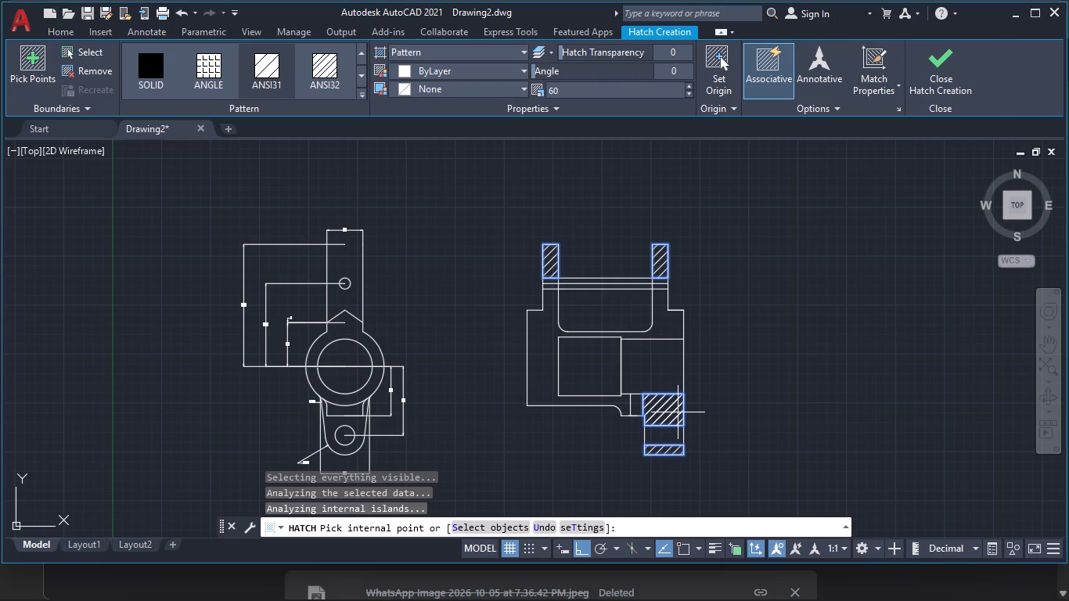
pyautogui.press('Escape')
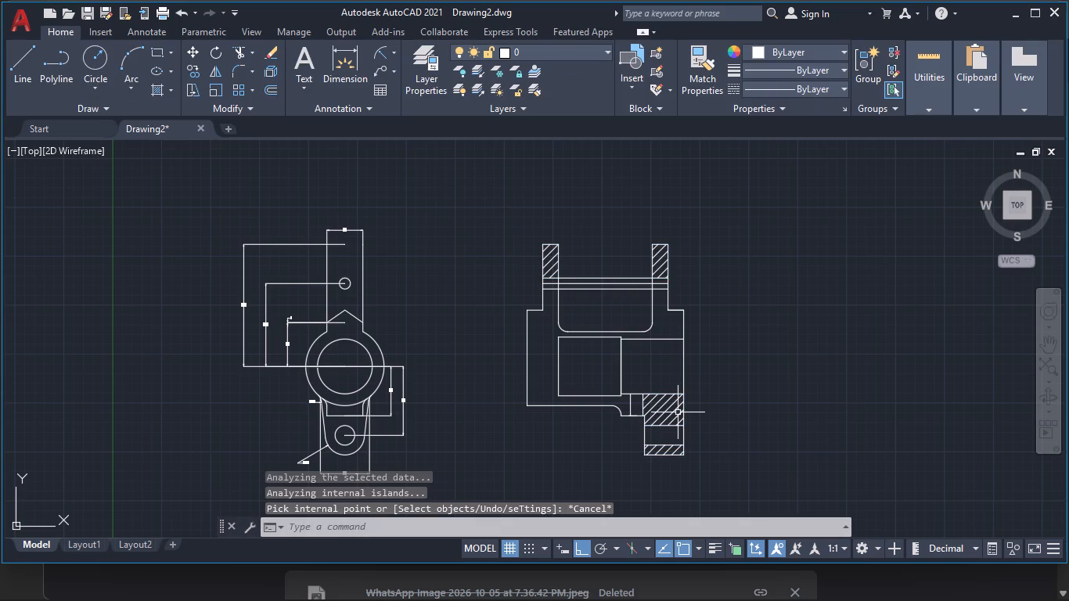
# Trim the two arm-hole edge lines where they span the gap between the second view's arms.
pyautogui.write('tr')
pyautogui.press('Return')
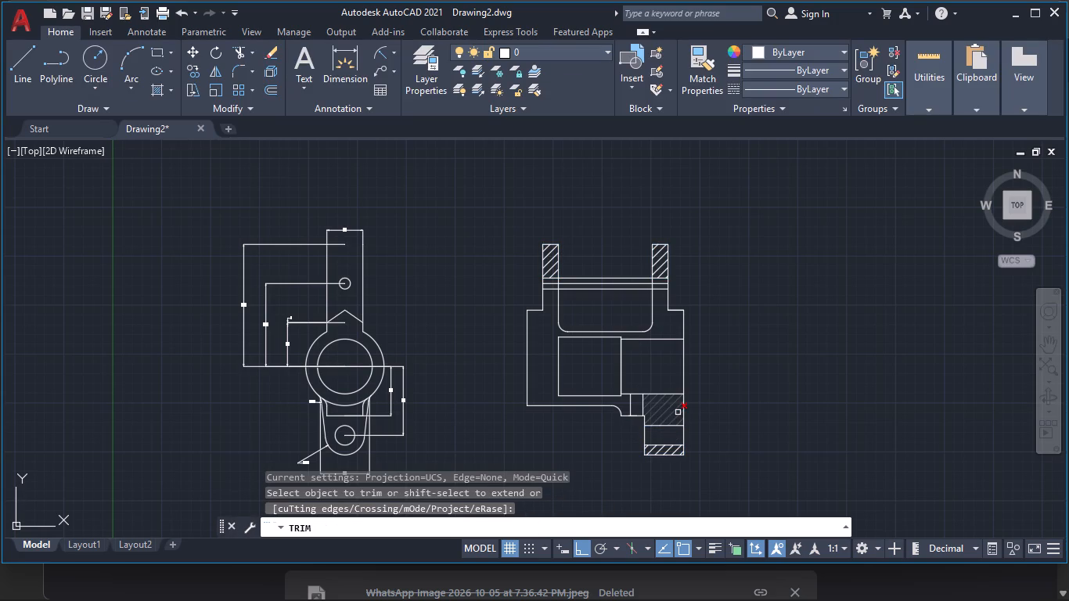
pyautogui.click(604, 278)
pyautogui.click(604, 290)
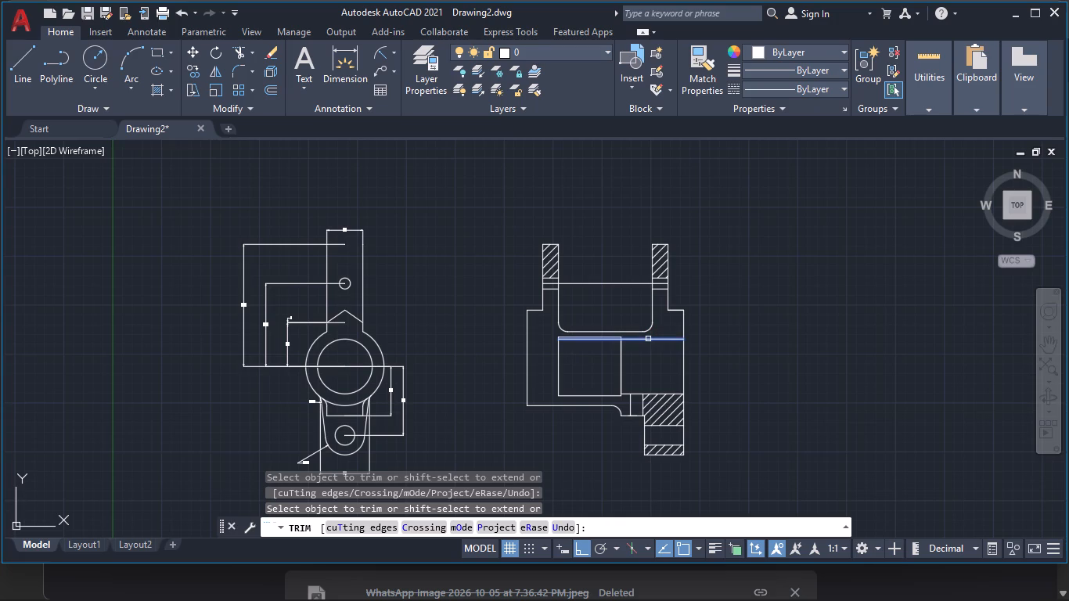
# Extend both bore edge lines to the body's end face nearer the first view and trim them away inside the central recess.
pyautogui.keyDown('shift'); pyautogui.click(648, 339); pyautogui.keyUp('shift')
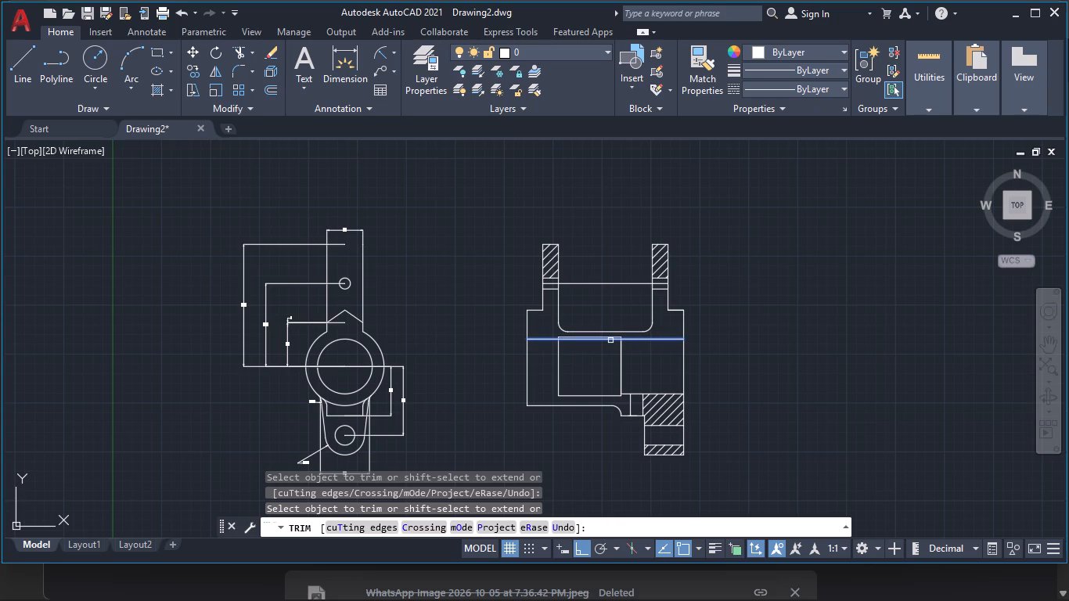
pyautogui.keyDown('shift'); pyautogui.click(610, 340); pyautogui.keyUp('shift')
pyautogui.click(606, 340)
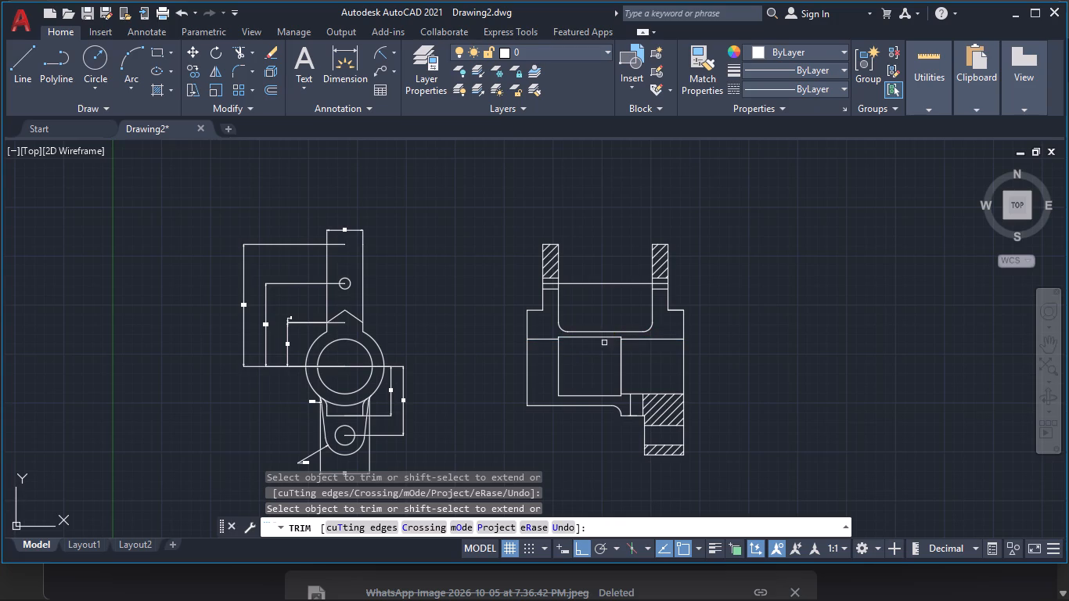
pyautogui.keyDown('shift'); pyautogui.click(629, 394); pyautogui.keyUp('shift')
pyautogui.keyDown('shift'); pyautogui.click(568, 393); pyautogui.keyUp('shift')
pyautogui.click(570, 393)
pyautogui.press('Return')
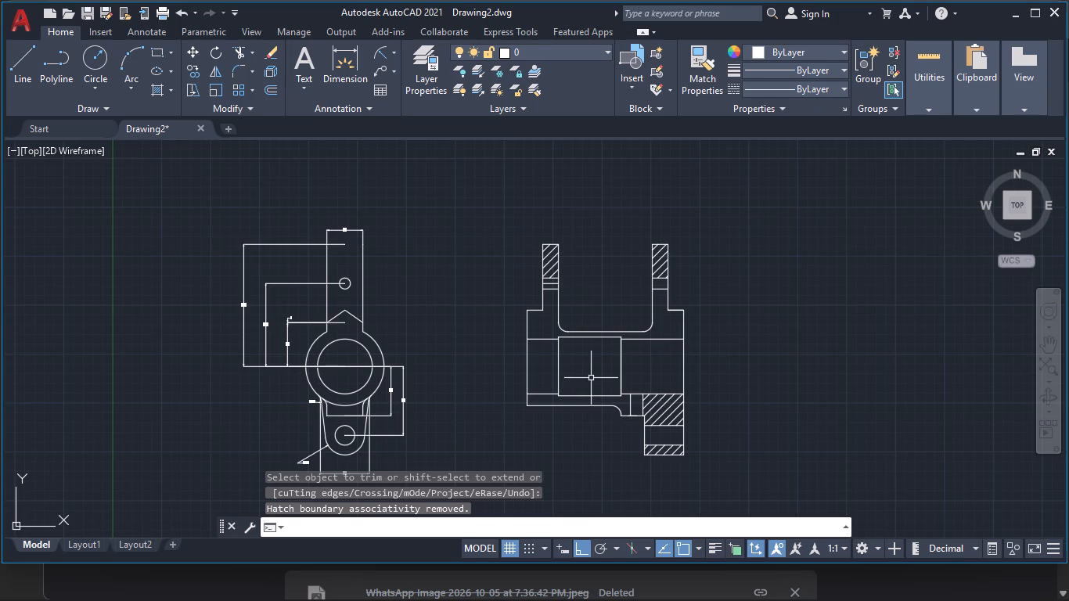
# Hatch the body sections below and above the bore with ANSI31 at scale 60.
pyautogui.press('h')
pyautogui.press('Return')
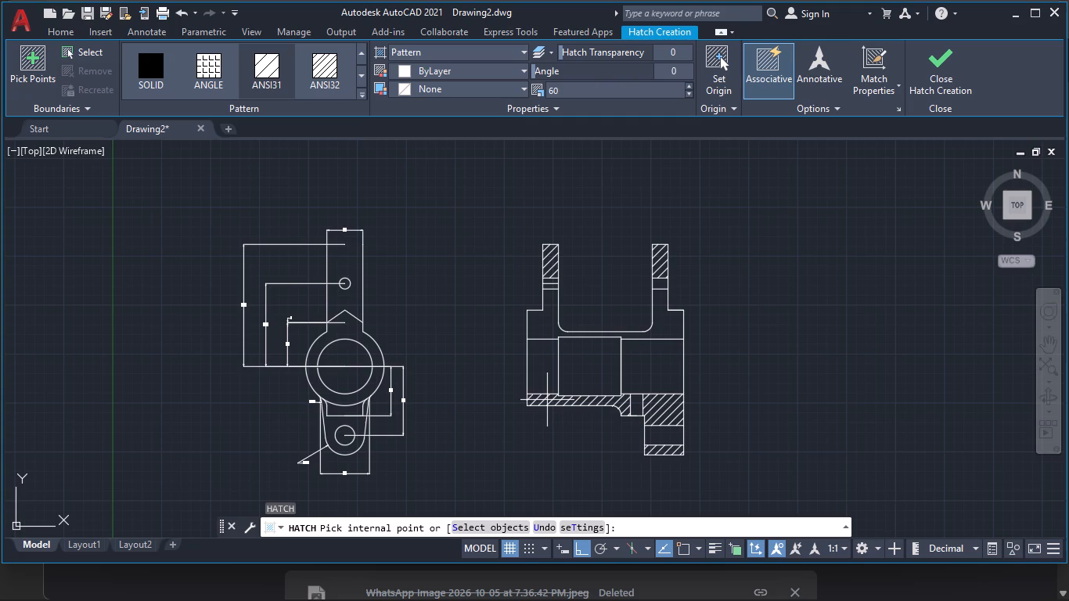
pyautogui.click(547, 400)
pyautogui.click(545, 329)
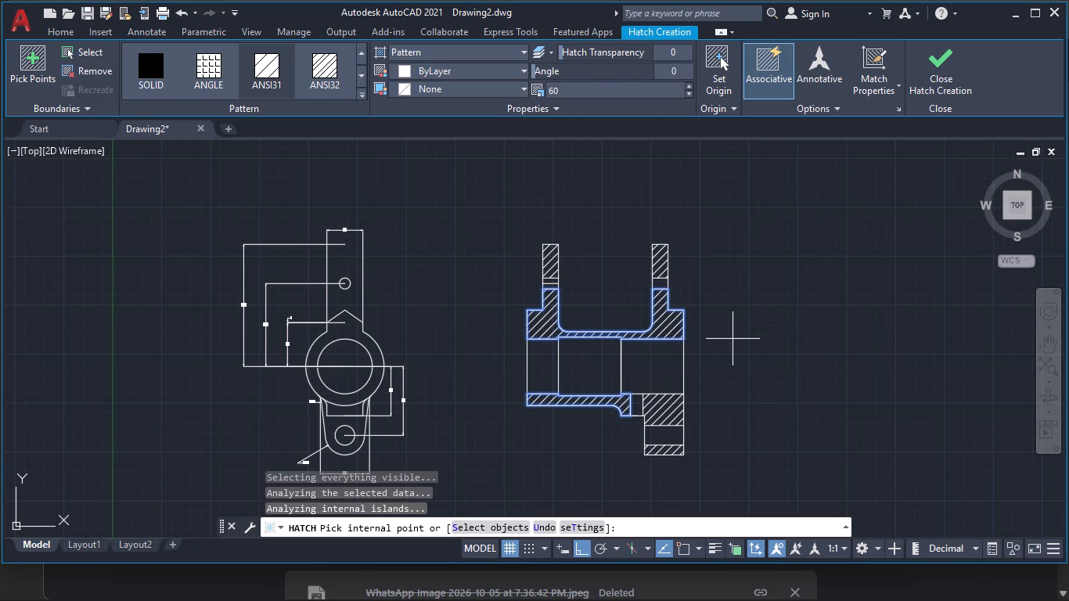
pyautogui.press('Return')
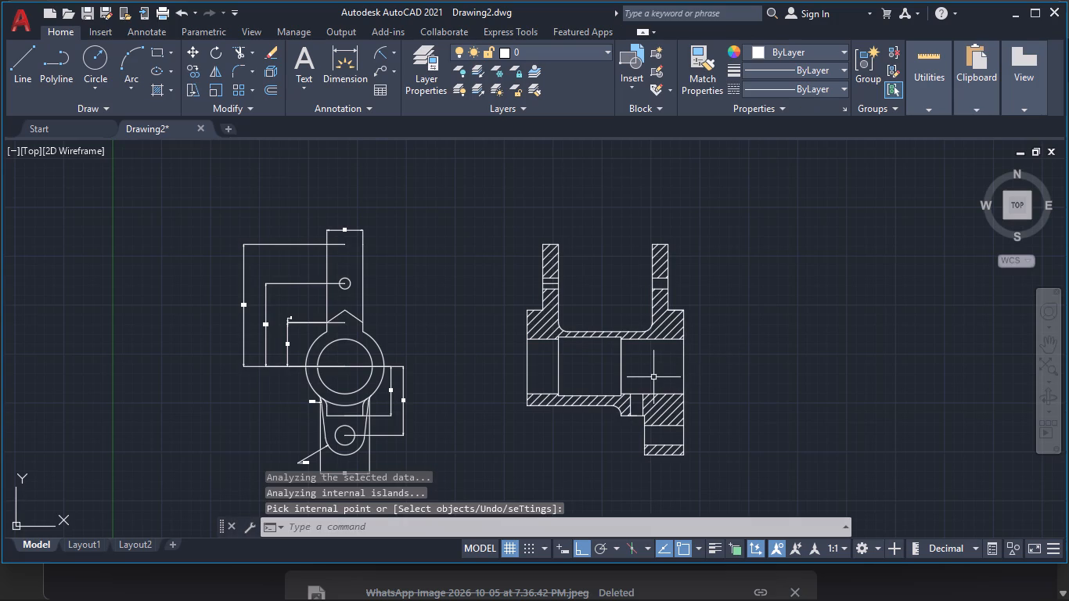
# Fillet the two lower corners of the central bore recess with radius 5.
pyautogui.press('f')
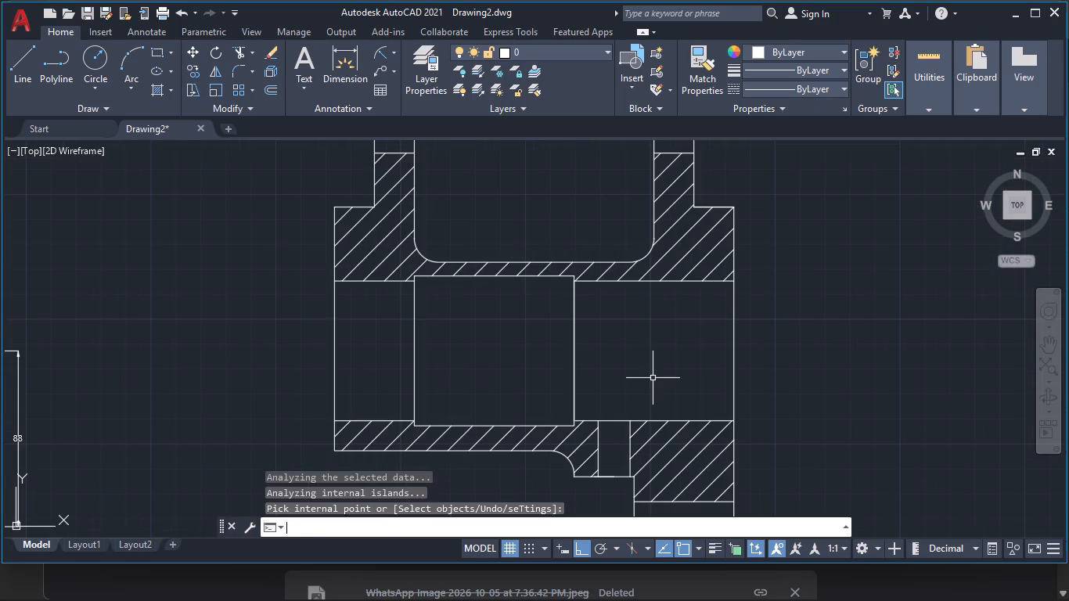
pyautogui.press('Return')
pyautogui.press('r')
pyautogui.press('Return')
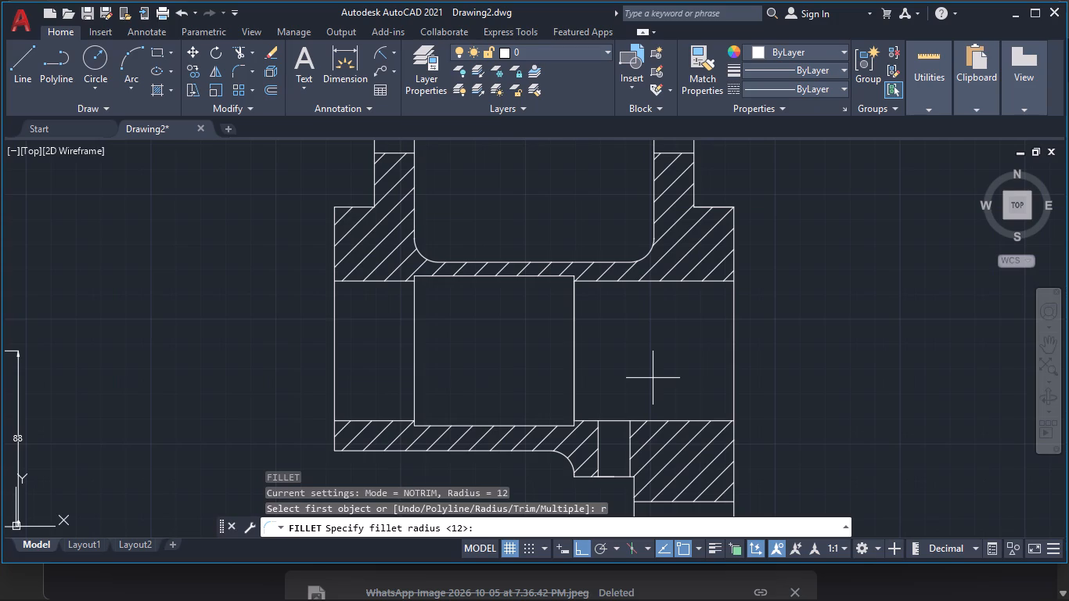
pyautogui.press('5')
pyautogui.press('Return')
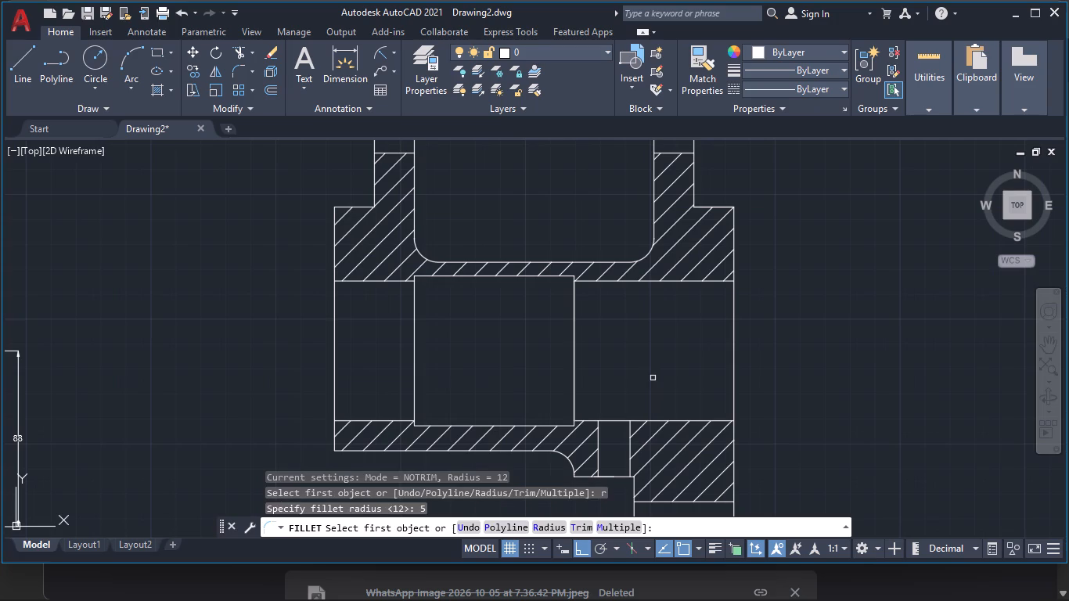
pyautogui.click(574, 416)
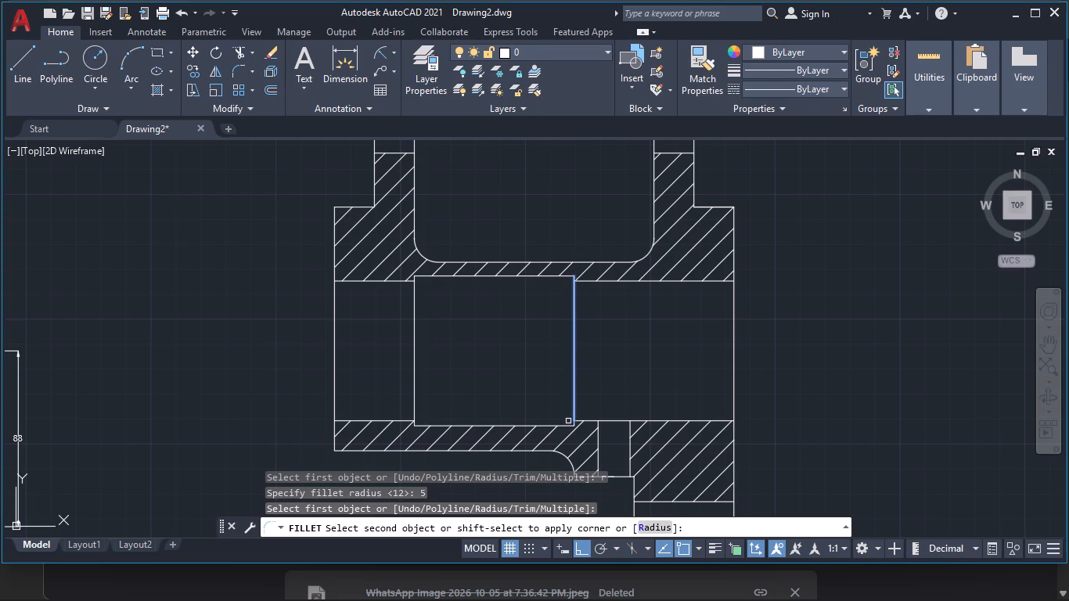
pyautogui.click(564, 426)
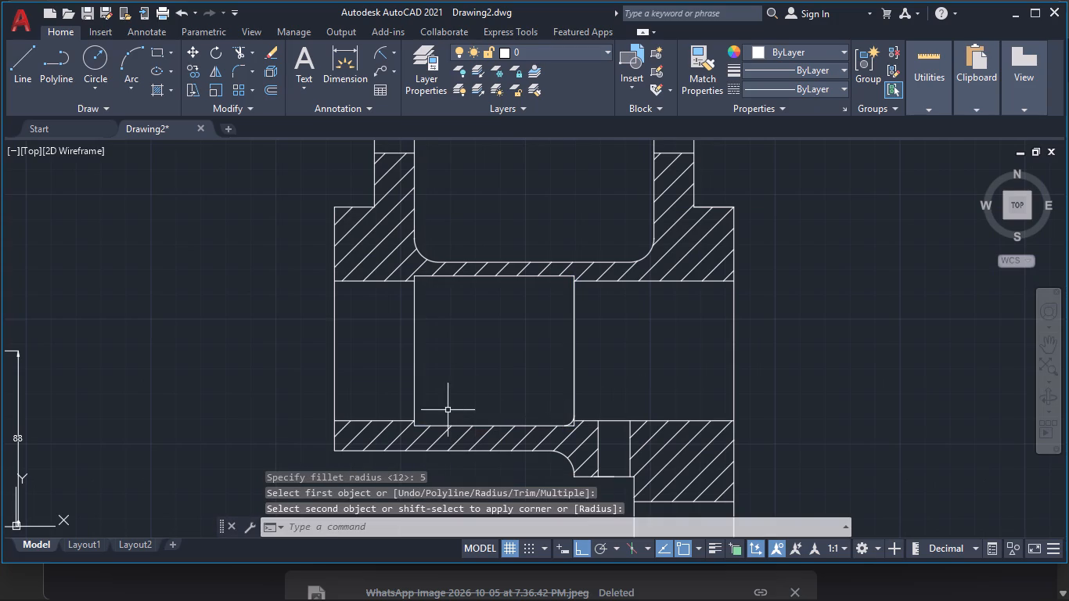
pyautogui.press('space')
pyautogui.click(412, 408)
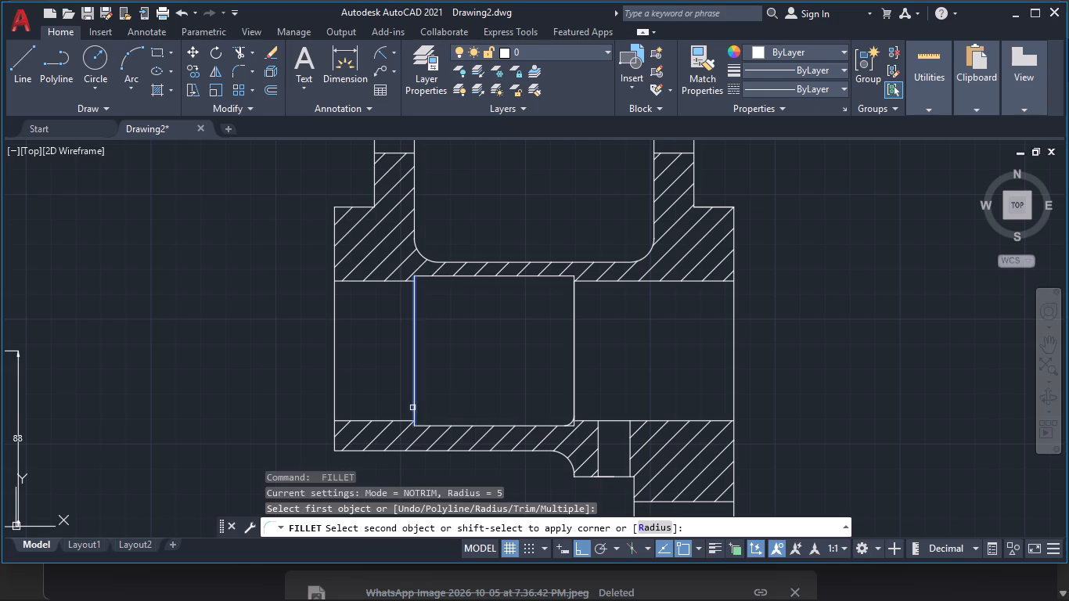
pyautogui.click(421, 426)
# Fillet the two upper corners of the central bore recess with the same radius of 5.
pyautogui.press('space')
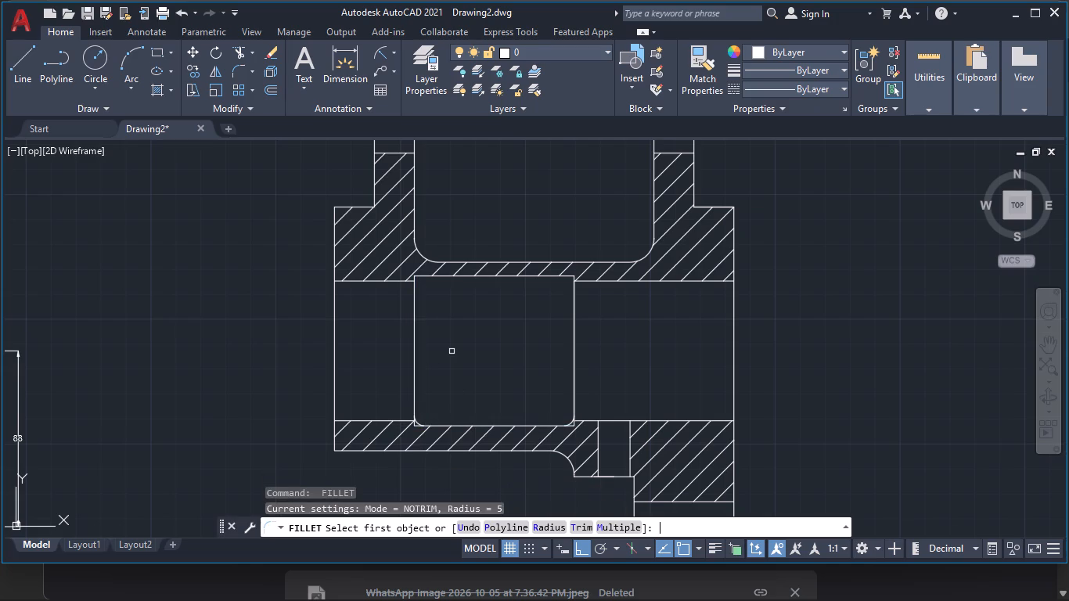
pyautogui.click(419, 274)
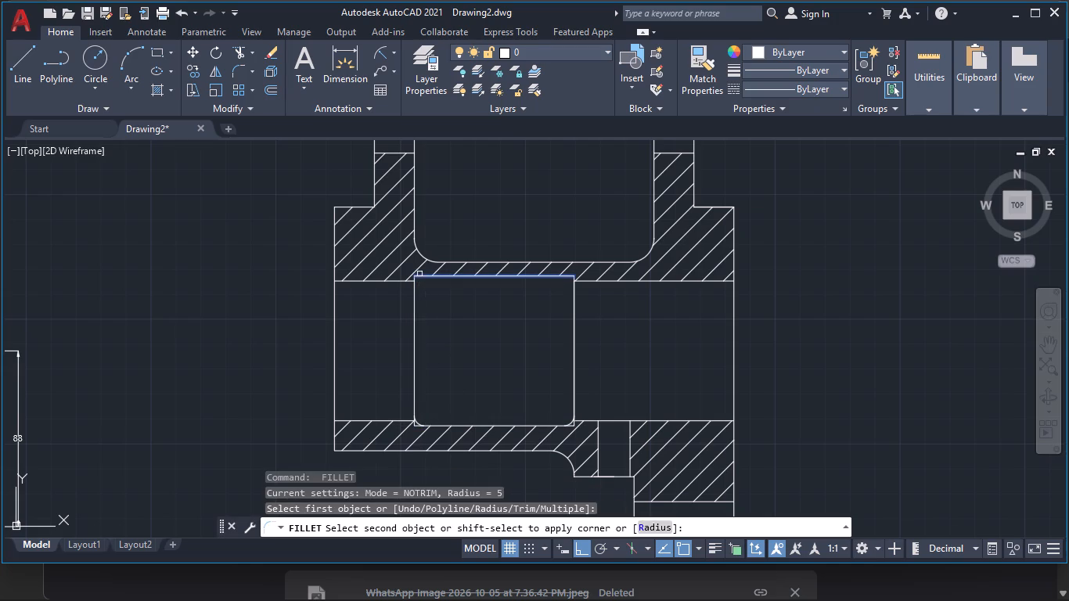
pyautogui.click(414, 289)
pyautogui.press('space')
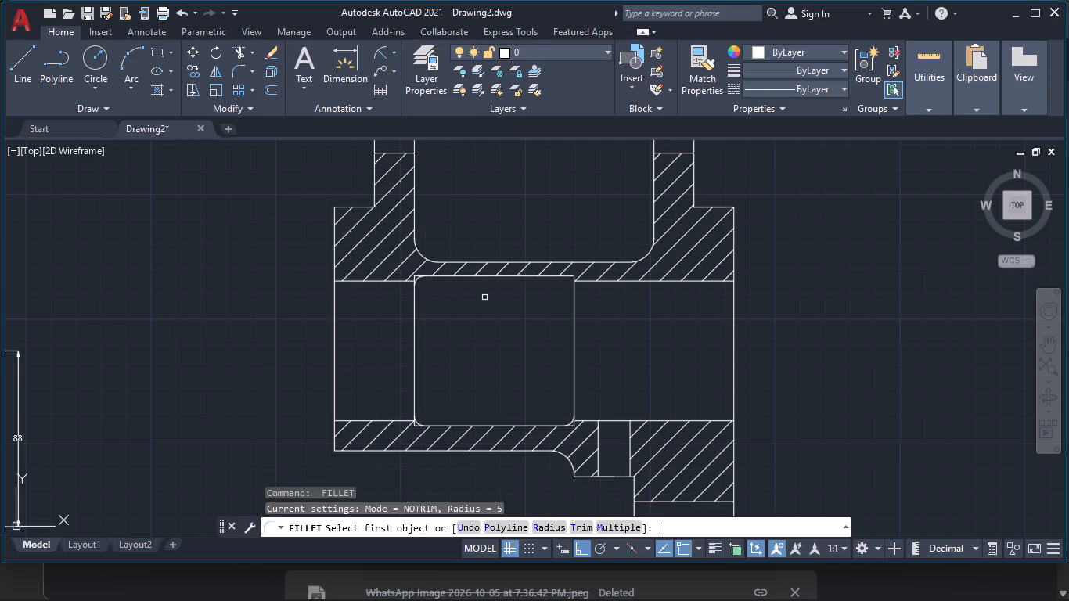
pyautogui.click(569, 277)
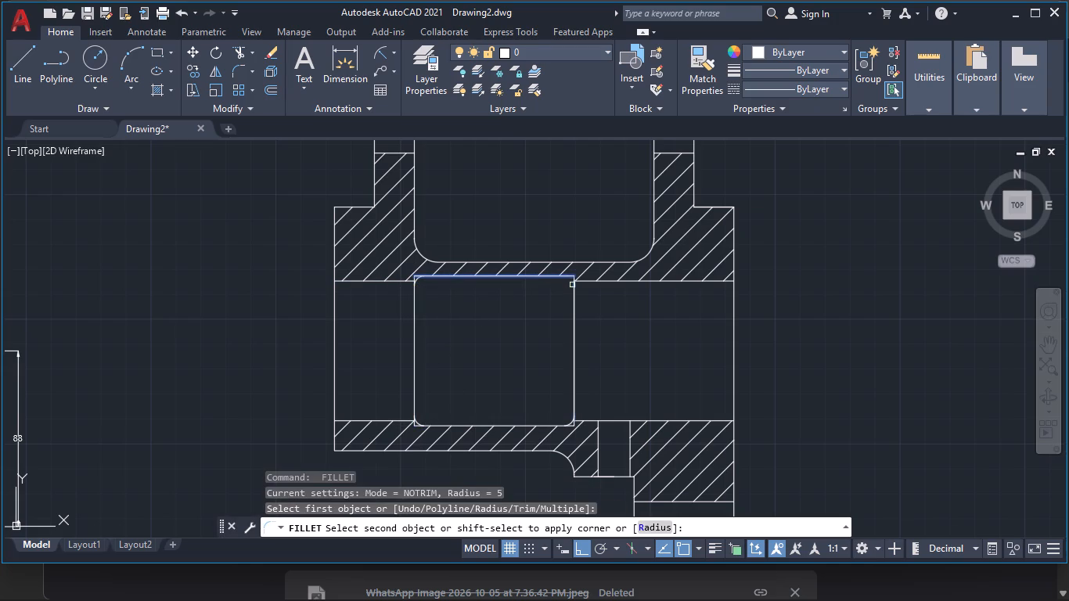
pyautogui.click(574, 290)
# Trim the leftover line ends outside the fillets at the four corners of the central recess.
pyautogui.write('tr')
pyautogui.press('Return')
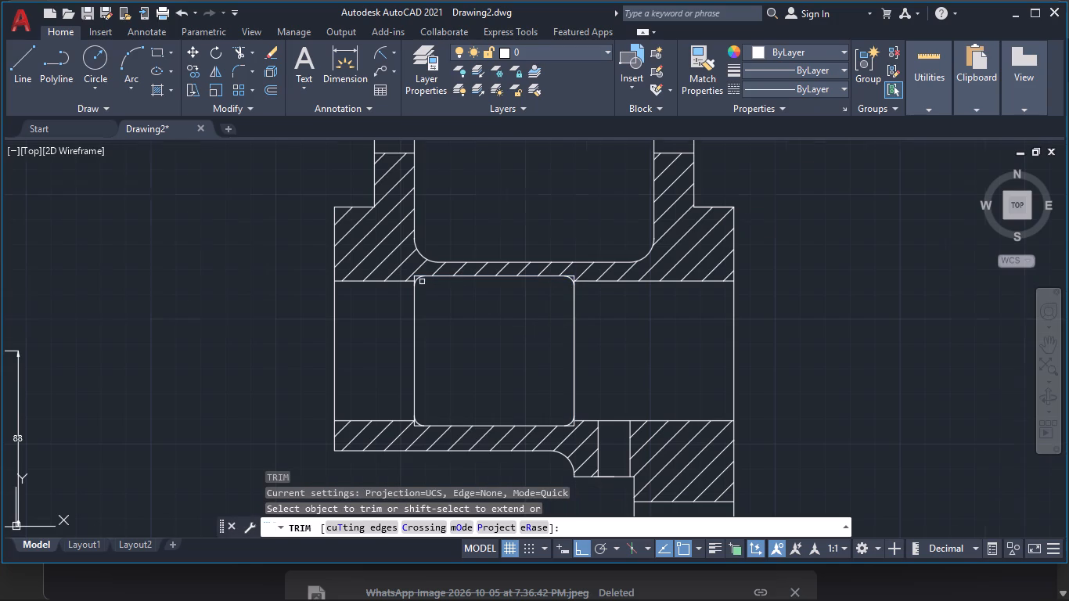
pyautogui.click(402, 267)
pyautogui.click(400, 272)
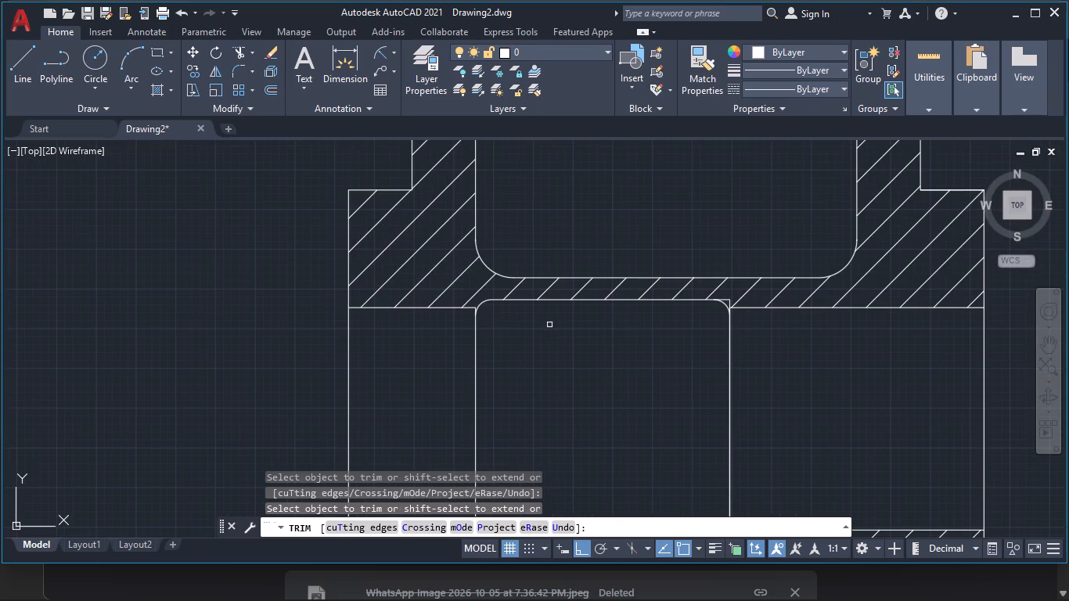
pyautogui.click(724, 300)
pyautogui.click(734, 304)
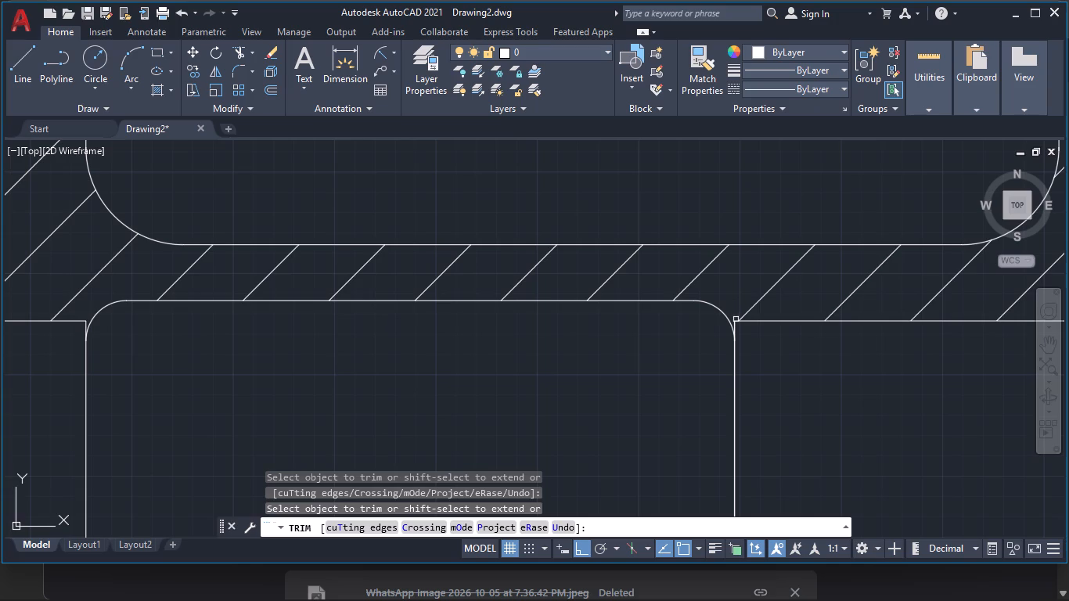
pyautogui.click(736, 320)
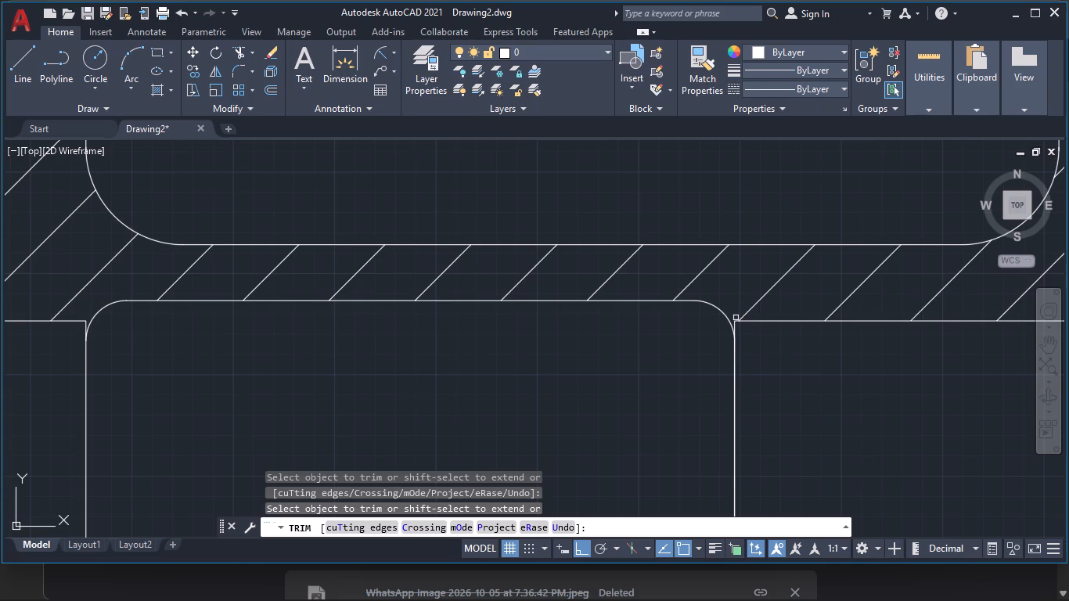
pyautogui.click(735, 321)
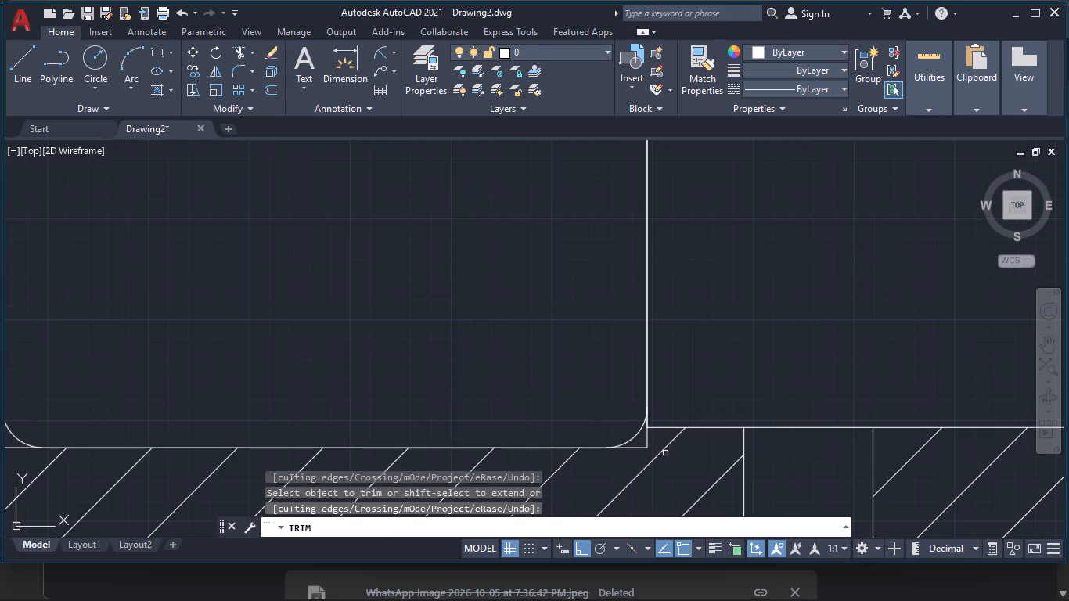
pyautogui.click(654, 438)
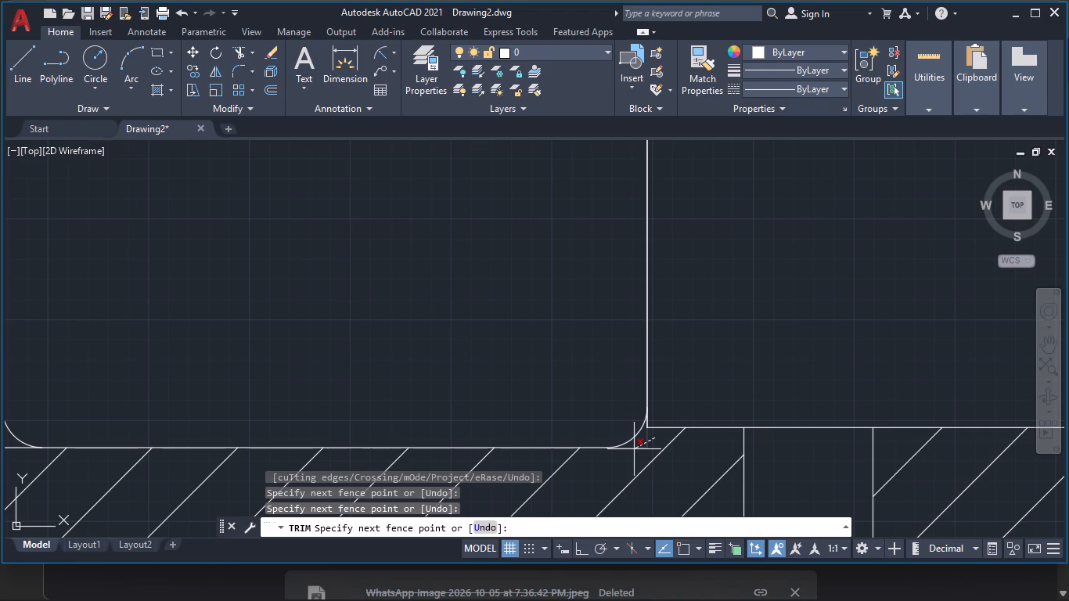
pyautogui.click(634, 449)
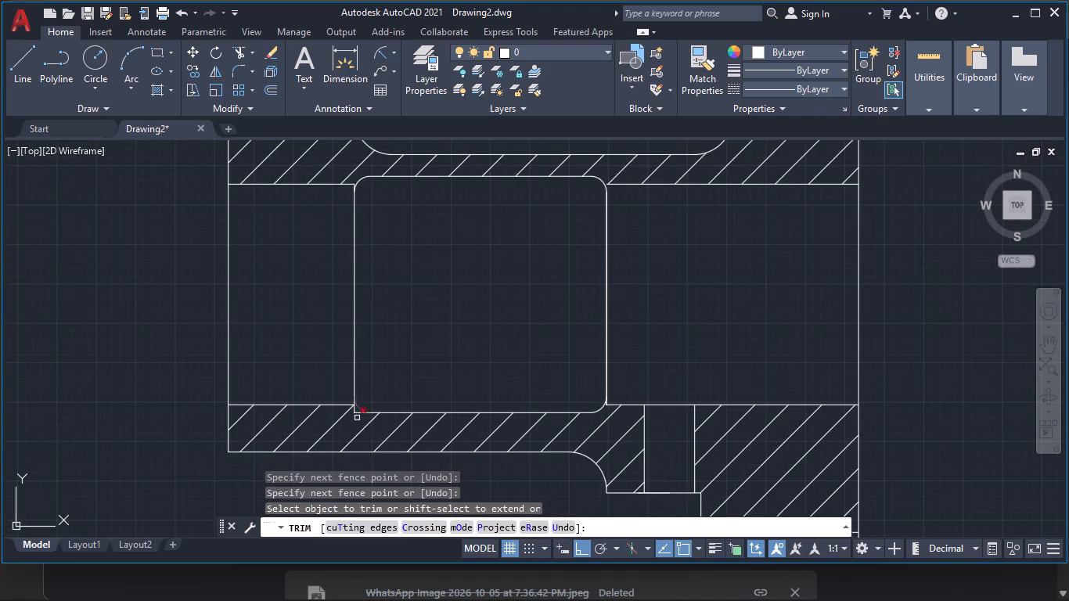
pyautogui.click(341, 393)
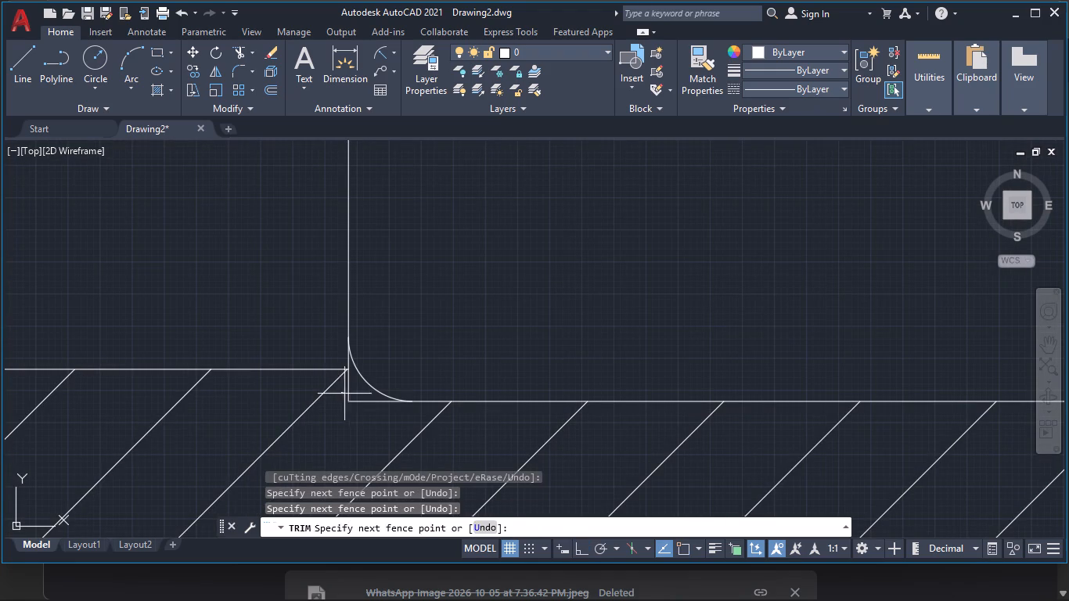
pyautogui.click(369, 408)
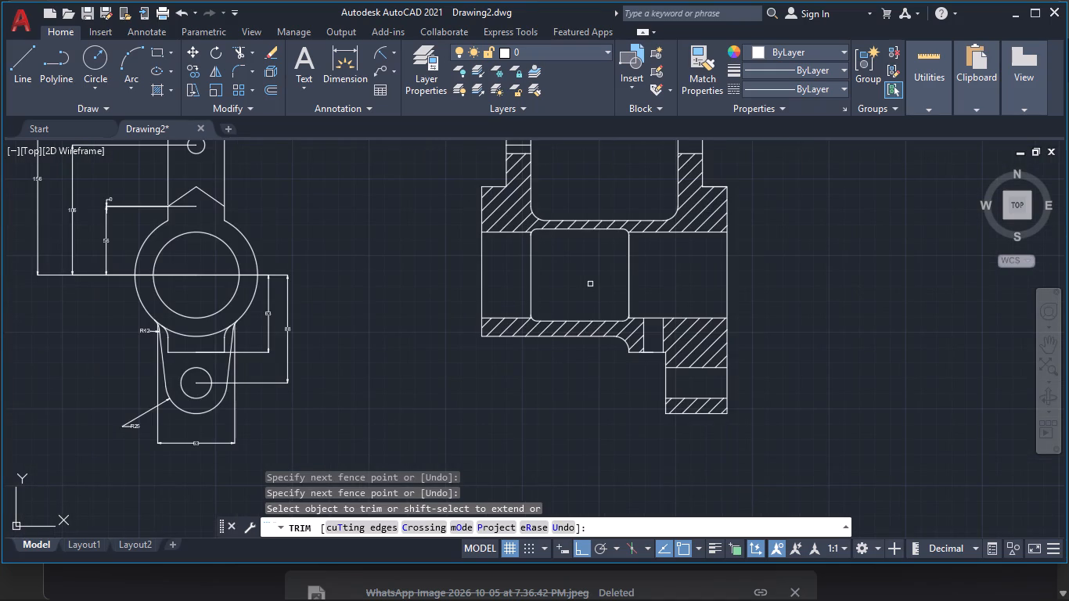
pyautogui.press('Return')
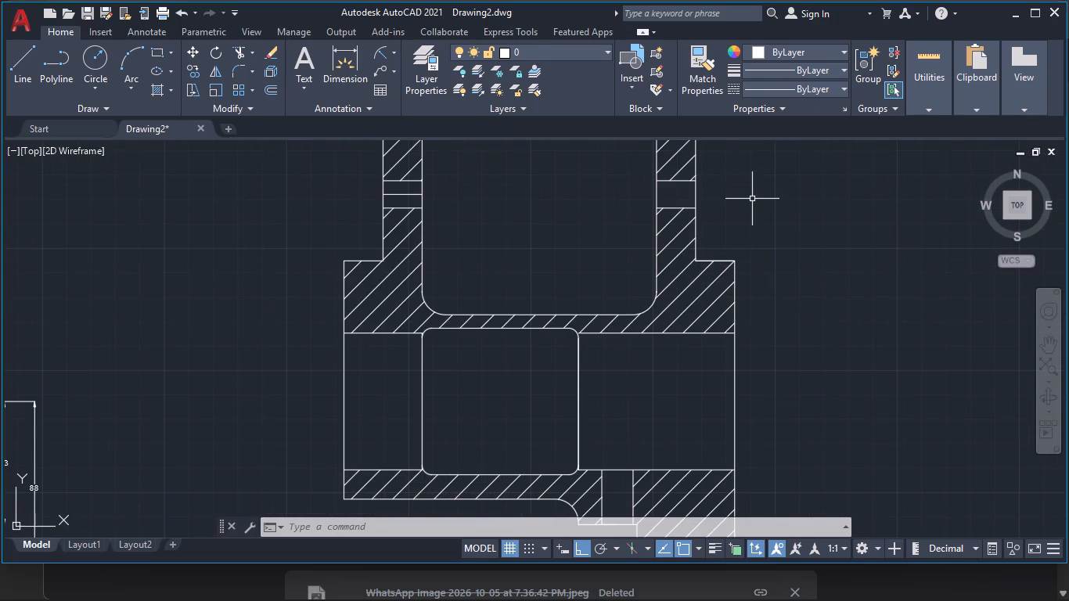
# Delete the existing centreline in the hole of the section view's left arm.
pyautogui.click(411, 195)
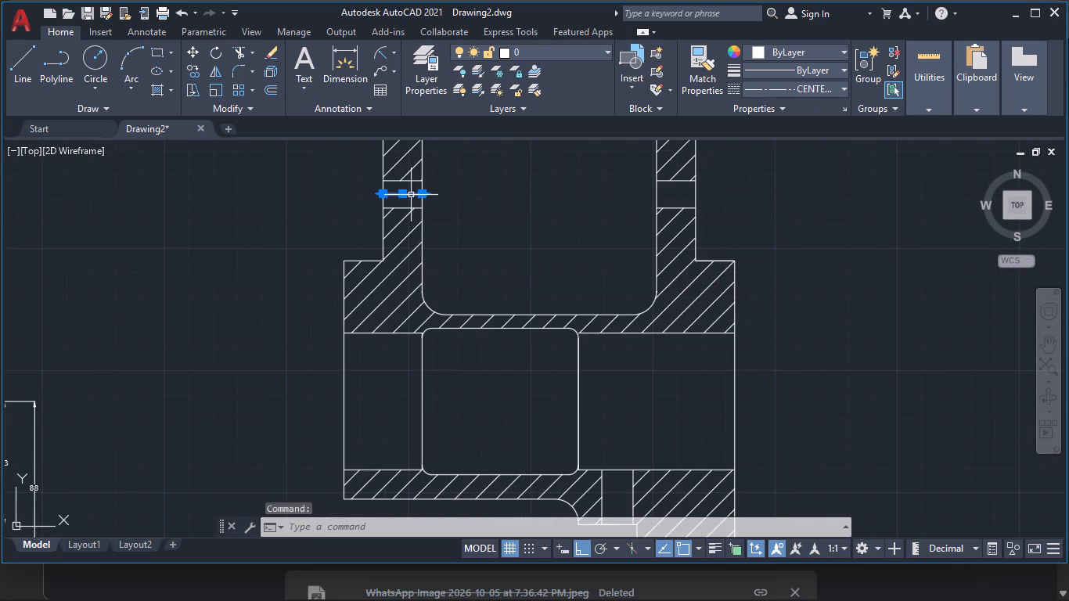
pyautogui.press('Delete')
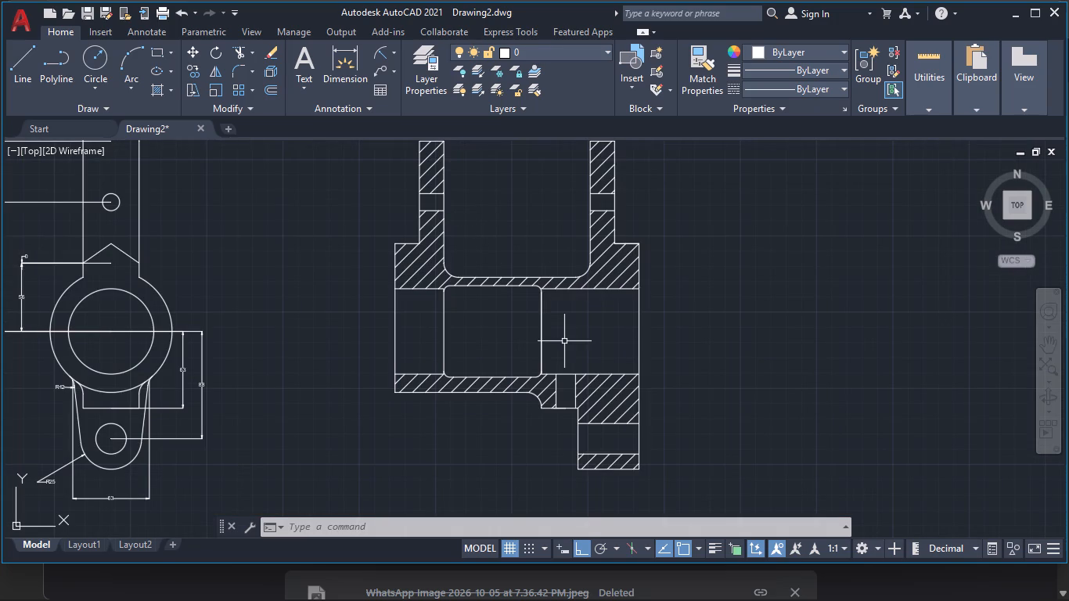
# Add centrelines midway between the edges of the small vertical hole below the bore and the horizontal hole in the lower lug.
pyautogui.write('cen')
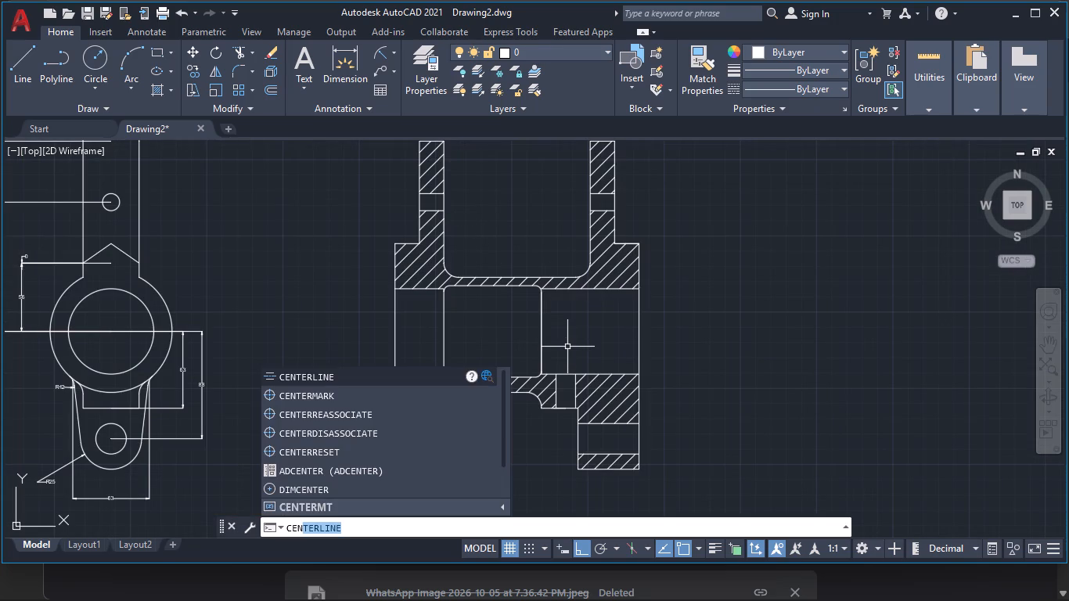
pyautogui.click(356, 371)
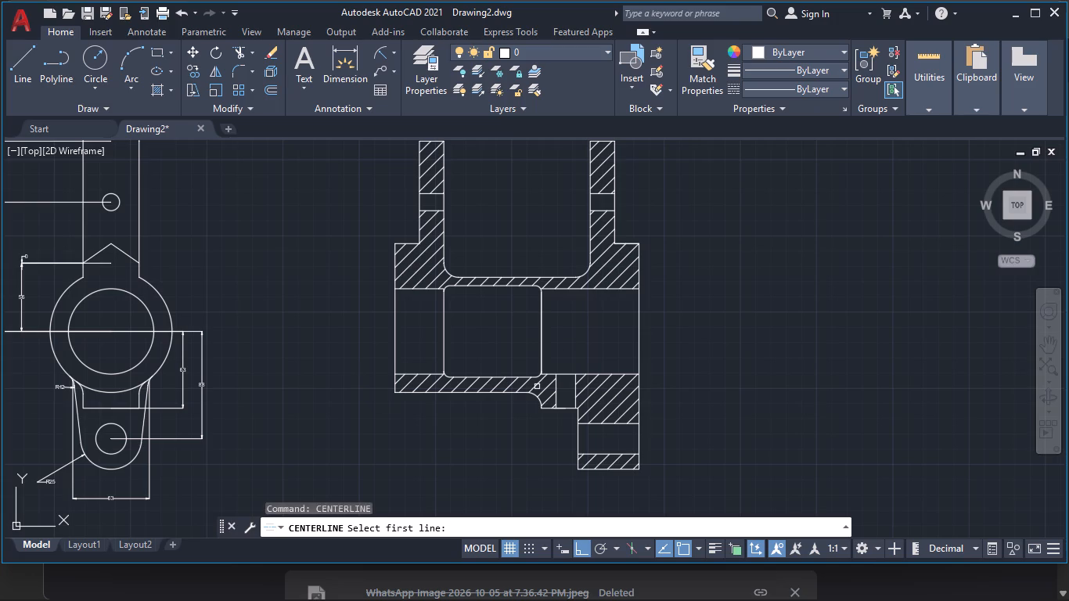
pyautogui.click(557, 394)
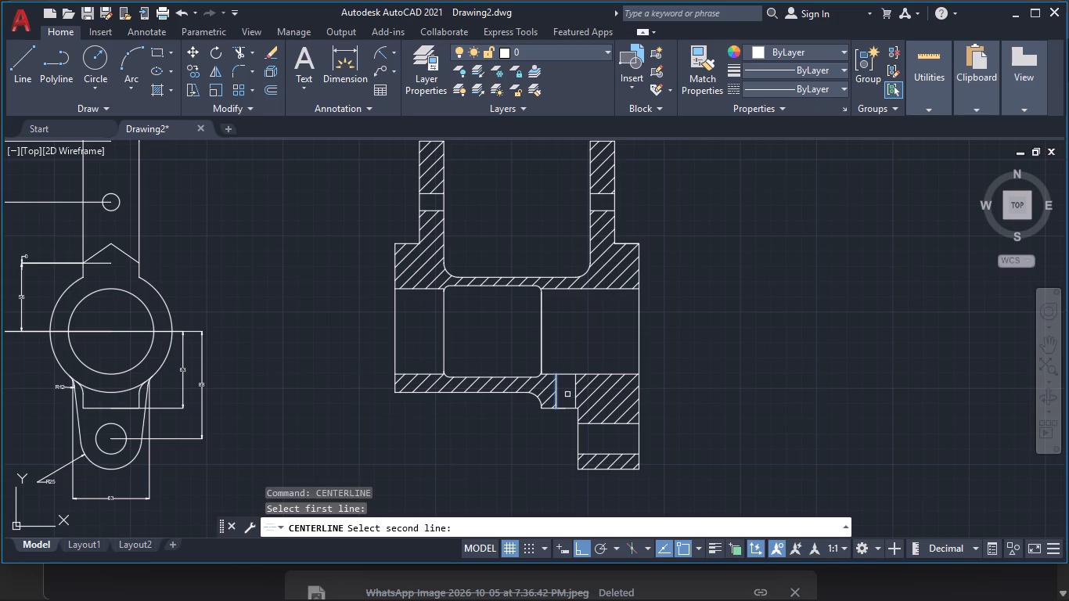
pyautogui.click(574, 394)
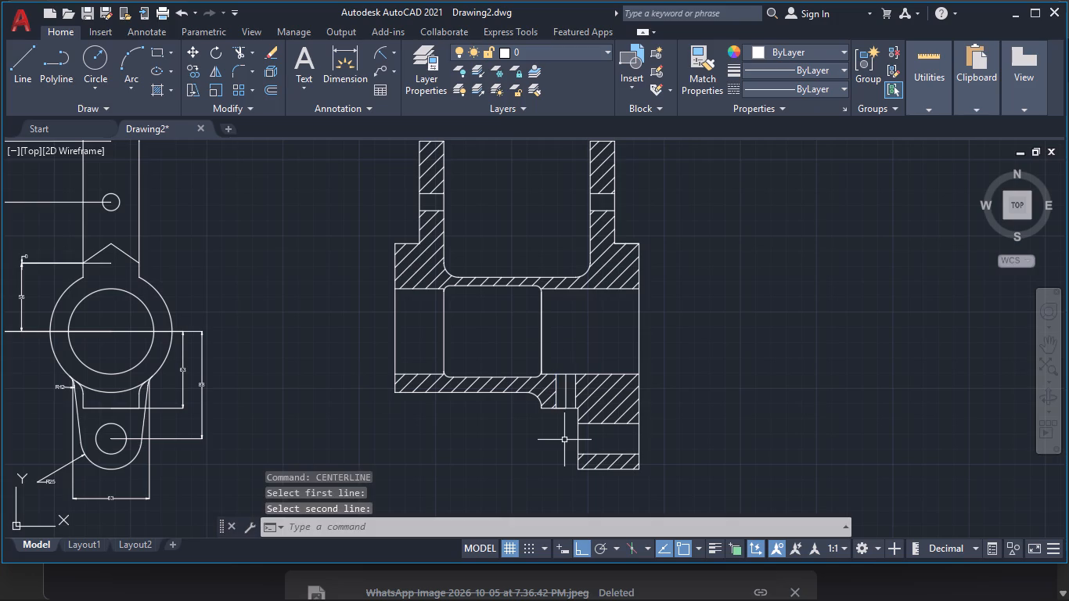
pyautogui.press('space')
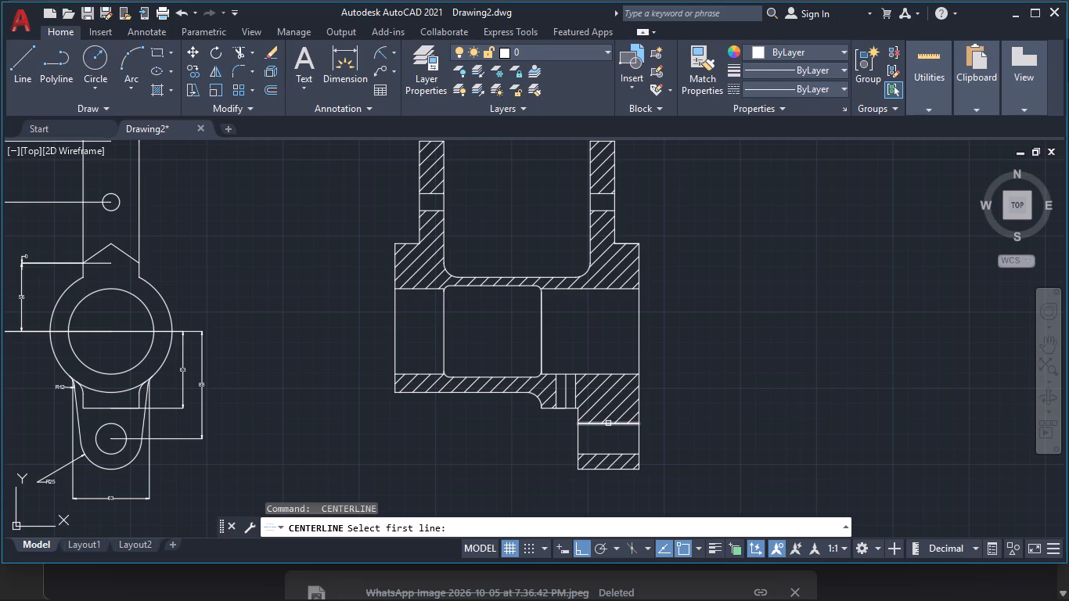
pyautogui.click(608, 423)
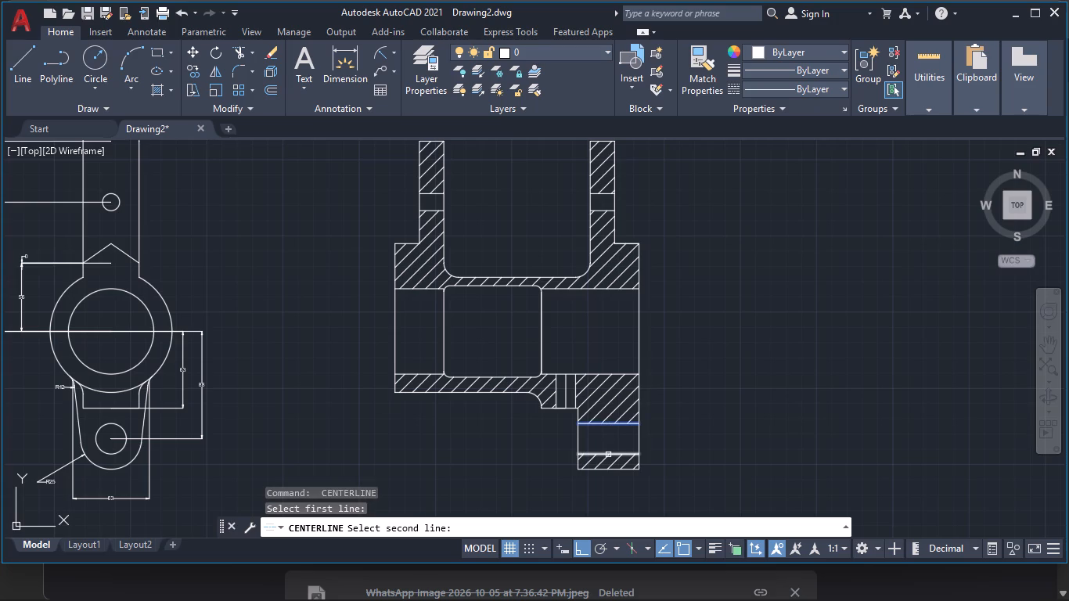
pyautogui.click(608, 455)
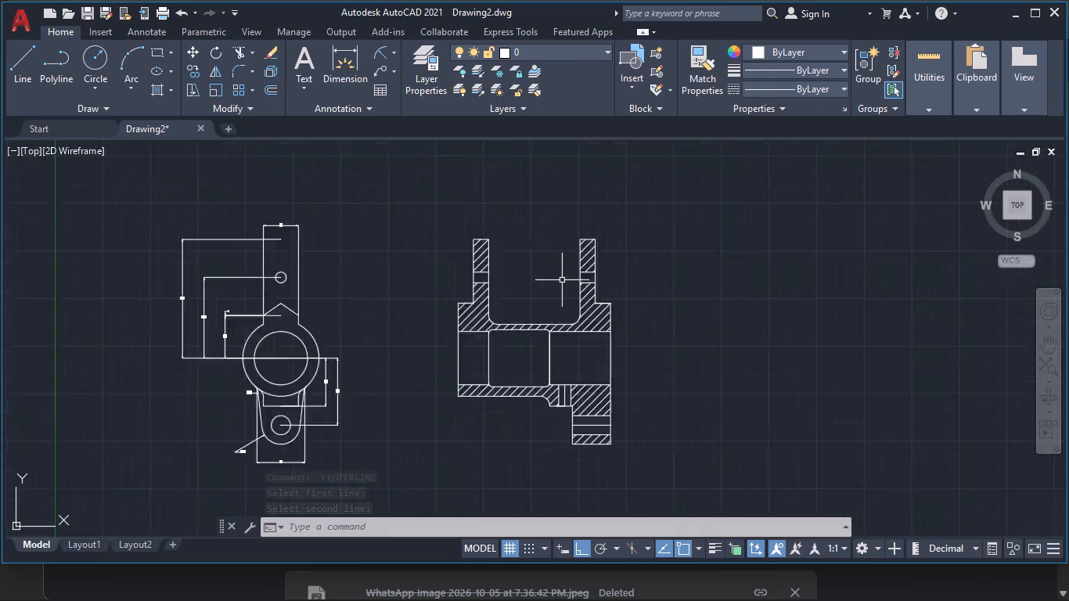
# Add centrelines midway between the edges of the holes in the right and left upper arms of the section.
pyautogui.press('space')
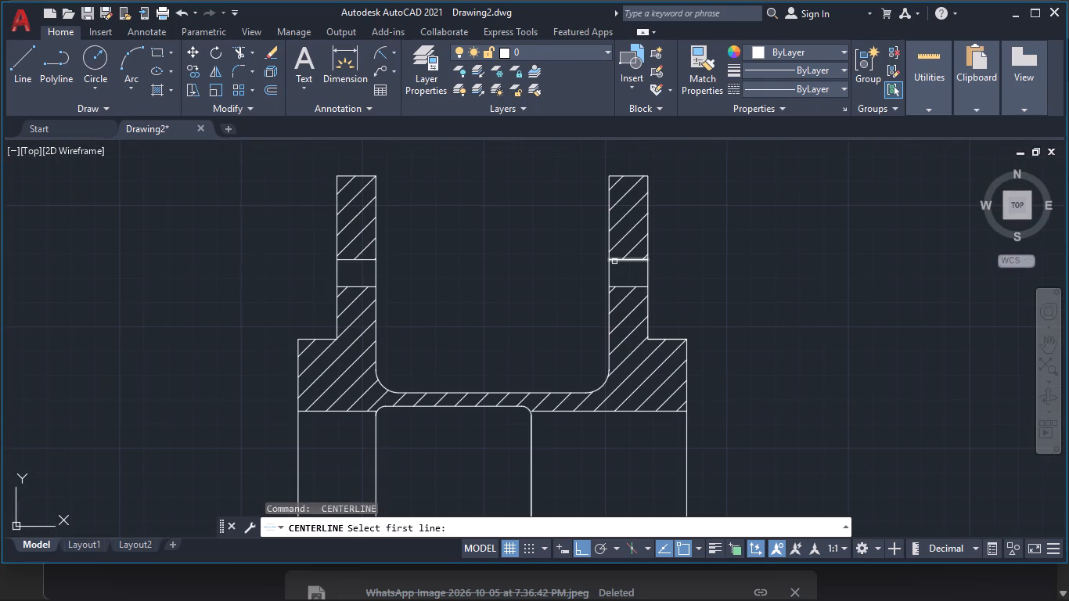
pyautogui.click(617, 261)
pyautogui.click(623, 286)
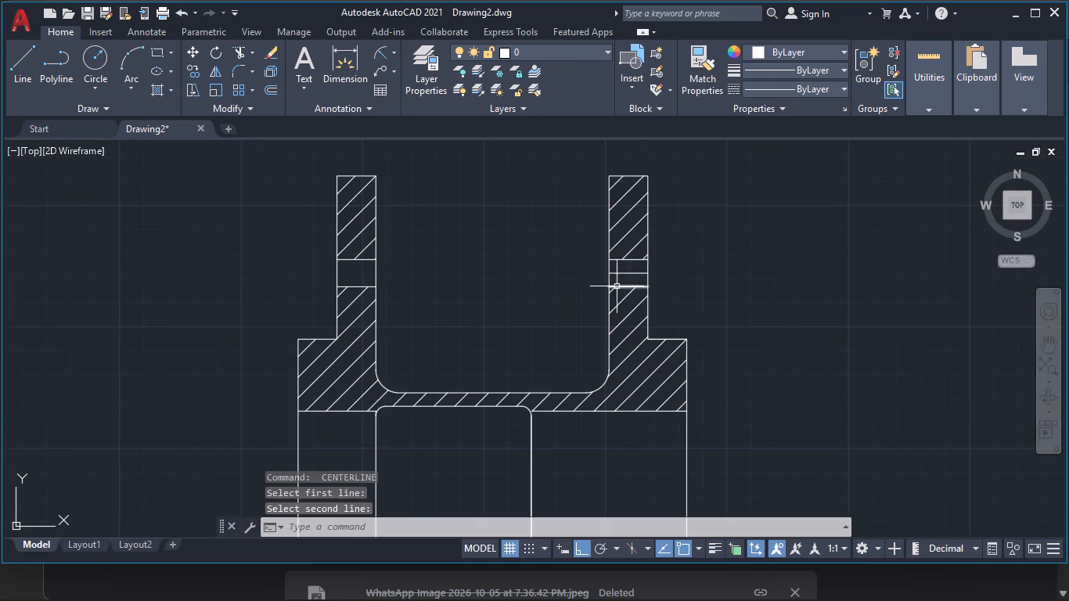
pyautogui.press('space')
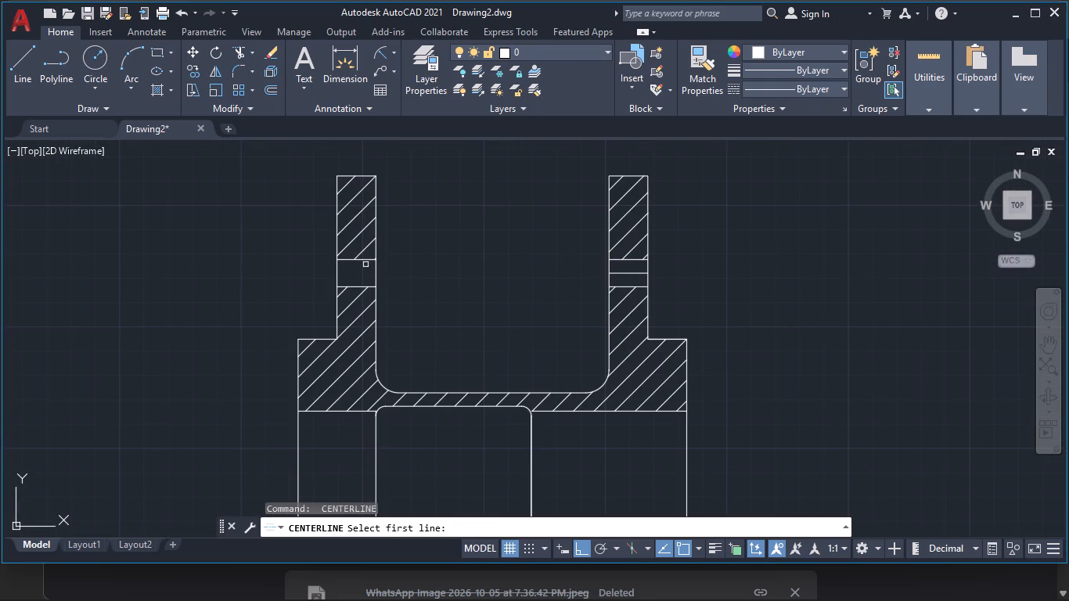
pyautogui.click(365, 258)
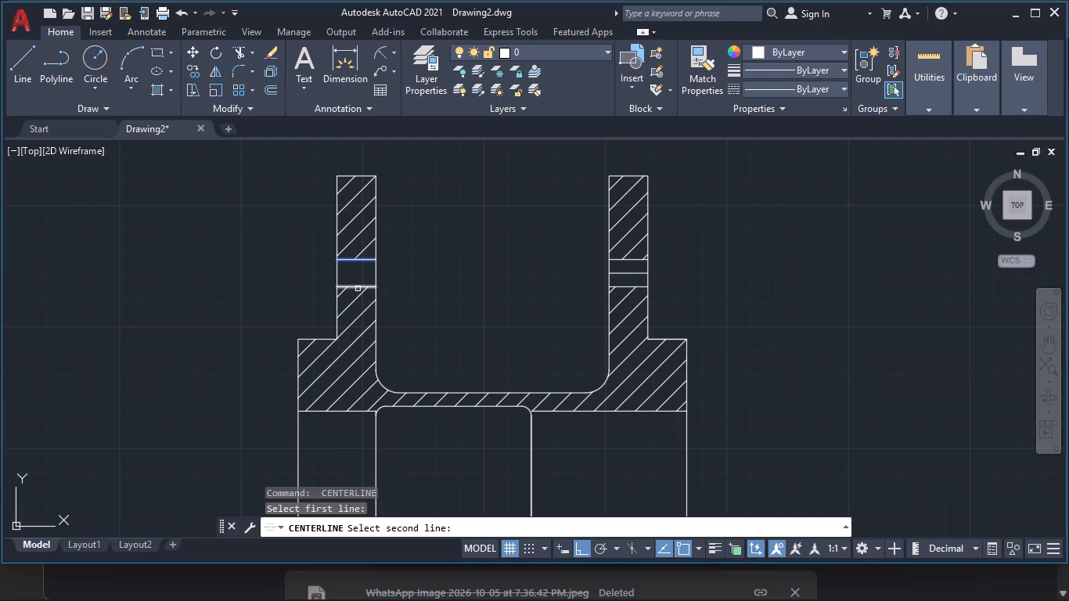
pyautogui.click(358, 289)
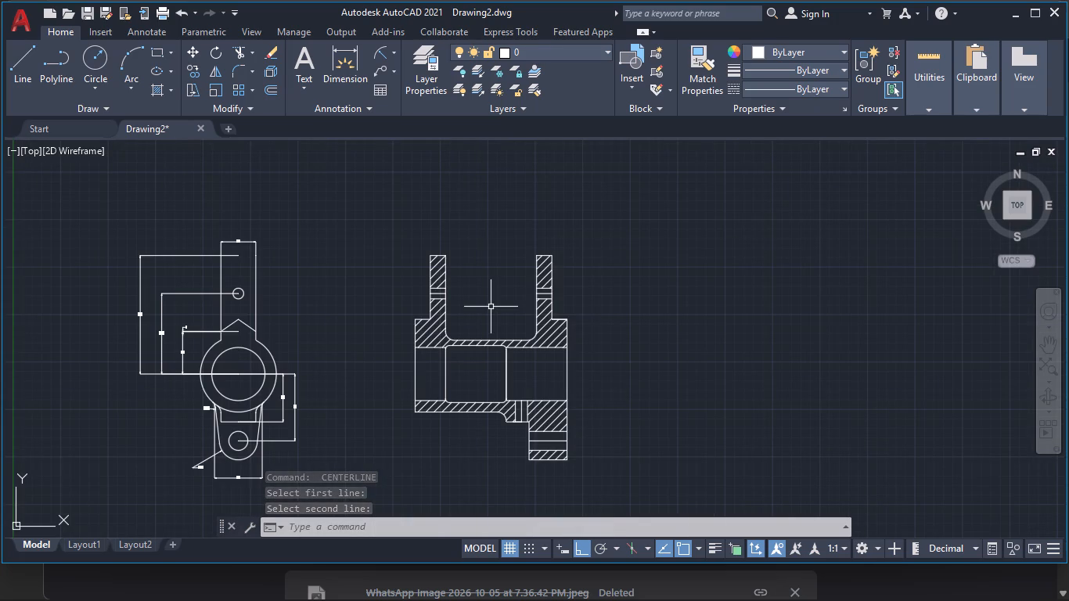
# Dimension the bore's vertical opening between its upper and lower edges at the section's left end face.
pyautogui.click(345, 56)
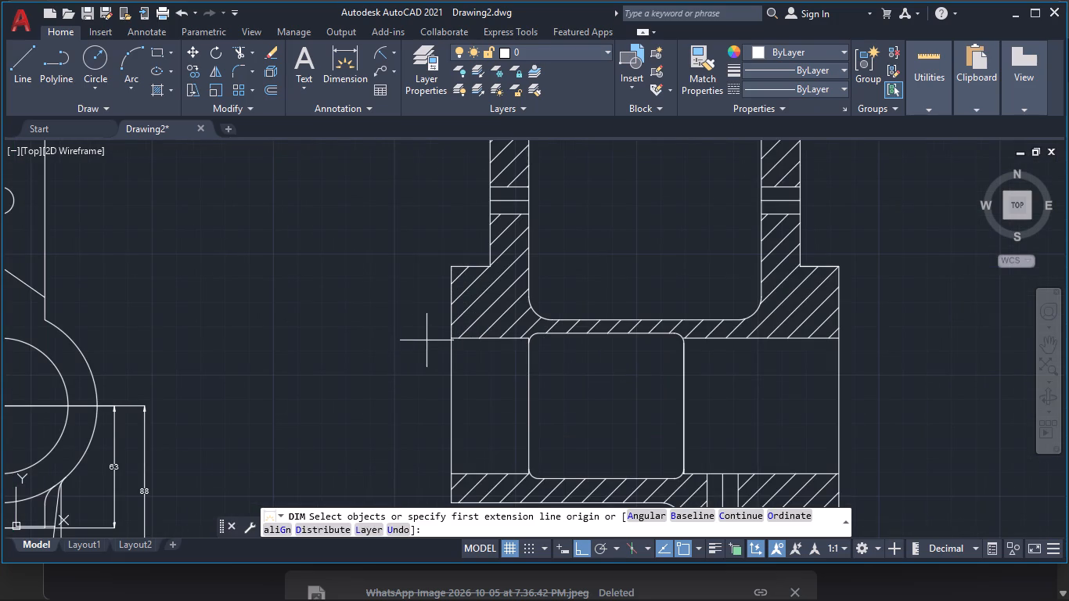
pyautogui.click(455, 340)
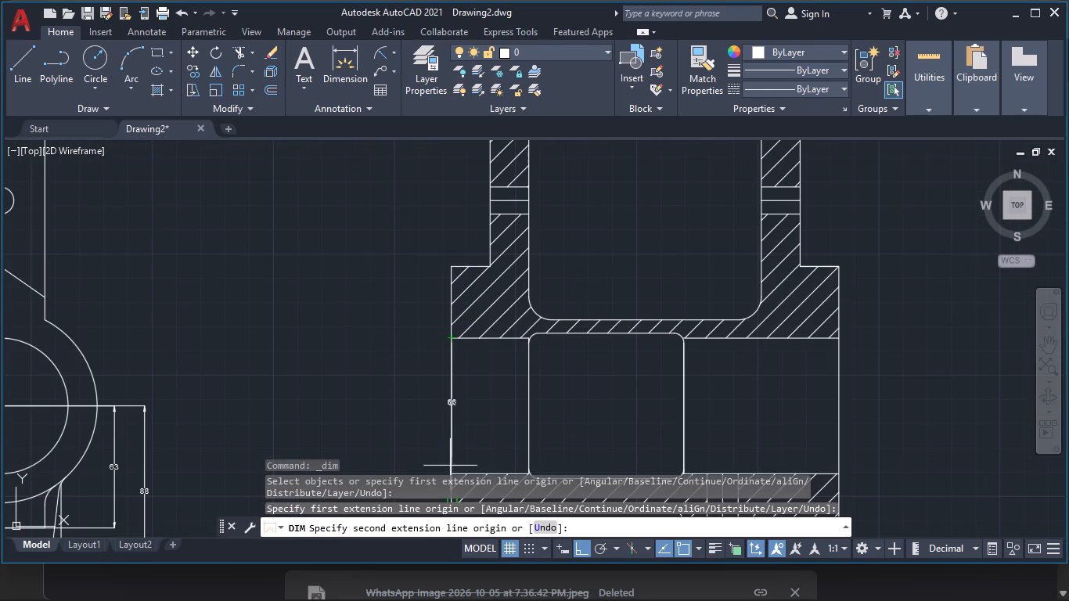
pyautogui.click(452, 474)
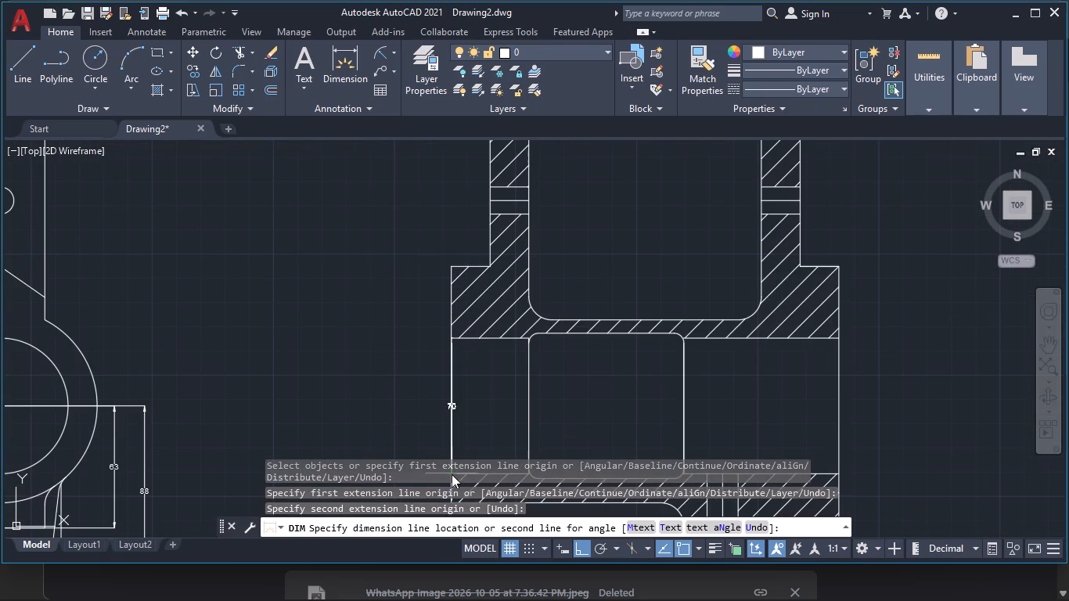
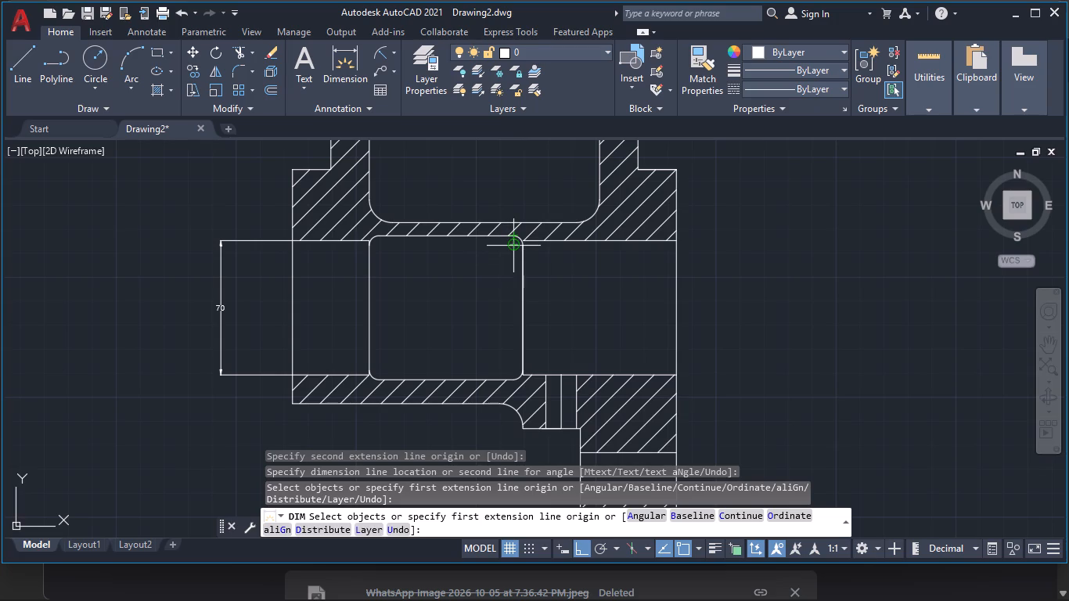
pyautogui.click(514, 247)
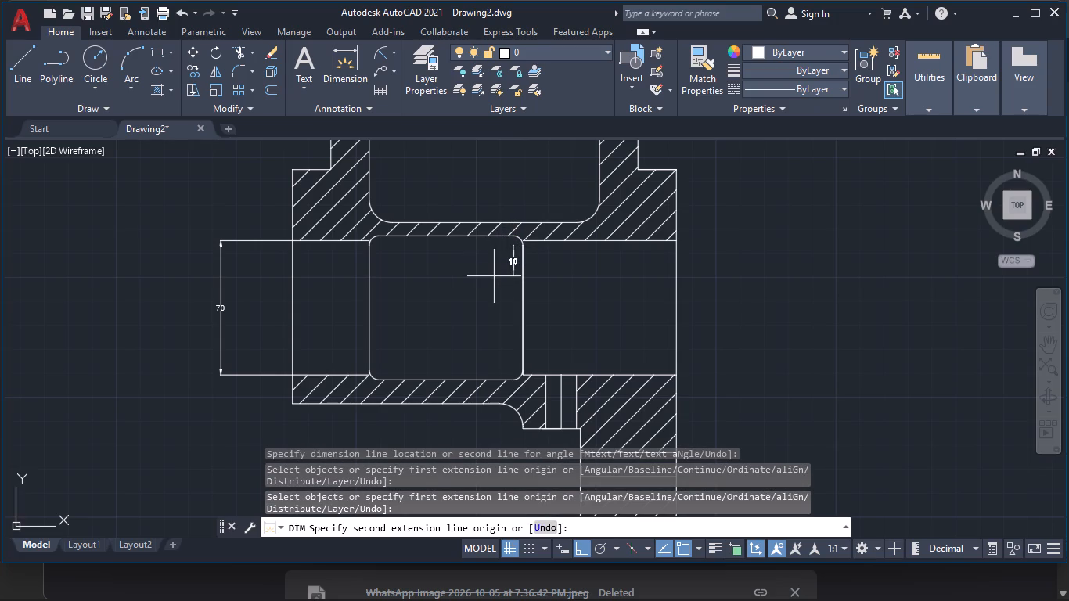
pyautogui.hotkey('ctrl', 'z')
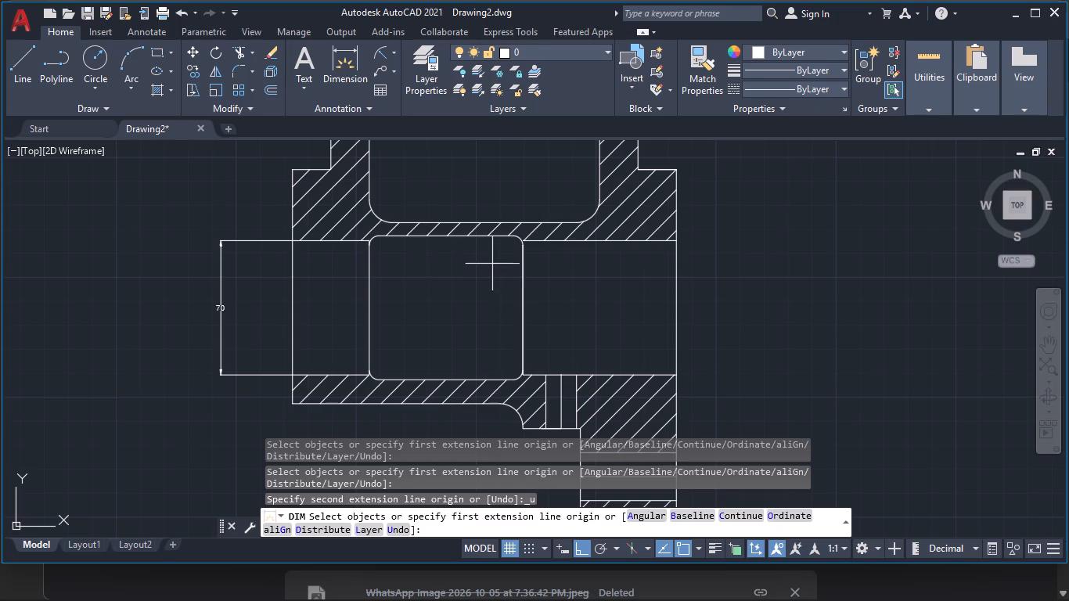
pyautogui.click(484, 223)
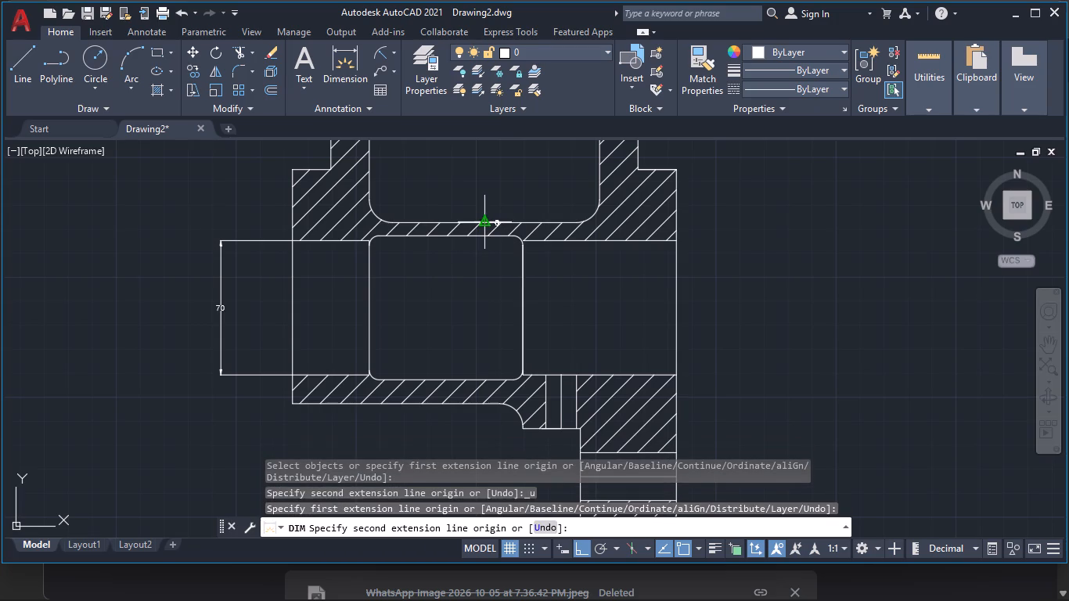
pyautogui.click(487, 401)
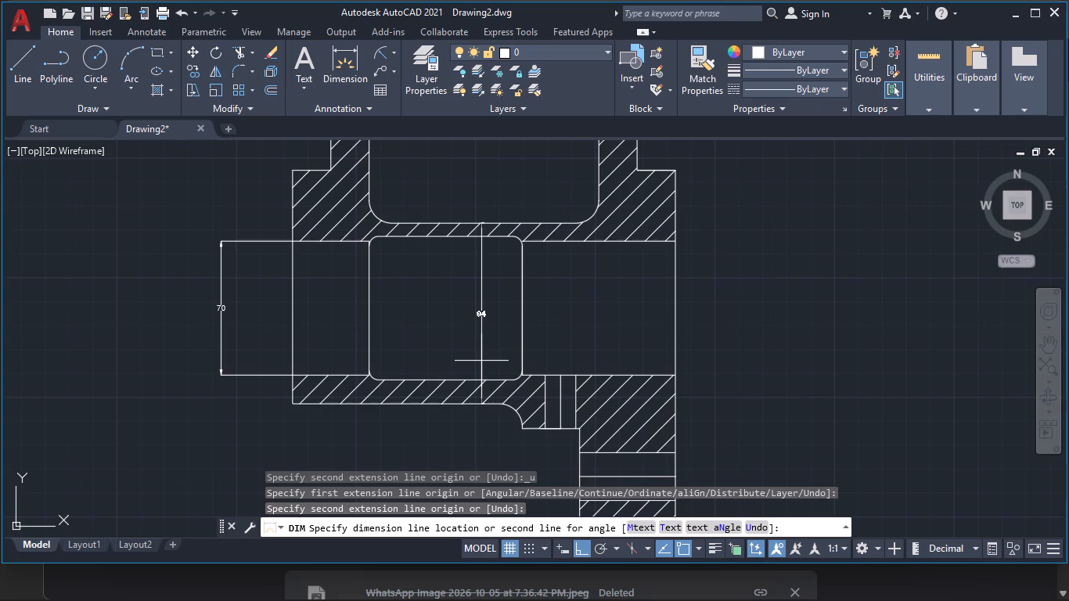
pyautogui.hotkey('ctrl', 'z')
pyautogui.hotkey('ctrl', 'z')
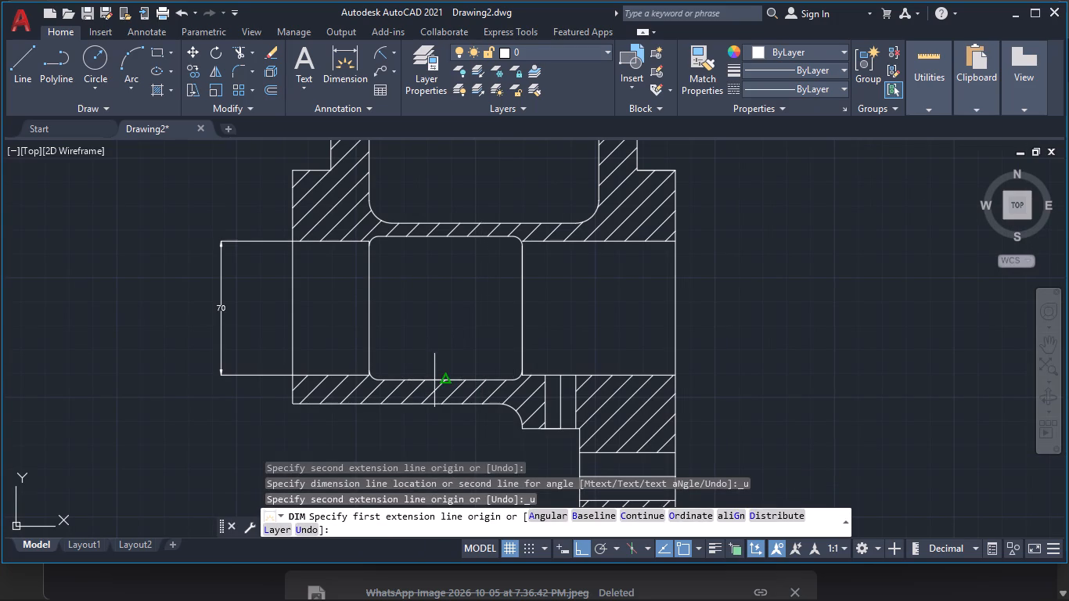
# Dimension the vertical height of the rounded central bore recess between its upper and lower edges, placing the dimension inside the recess.
pyautogui.click(448, 380)
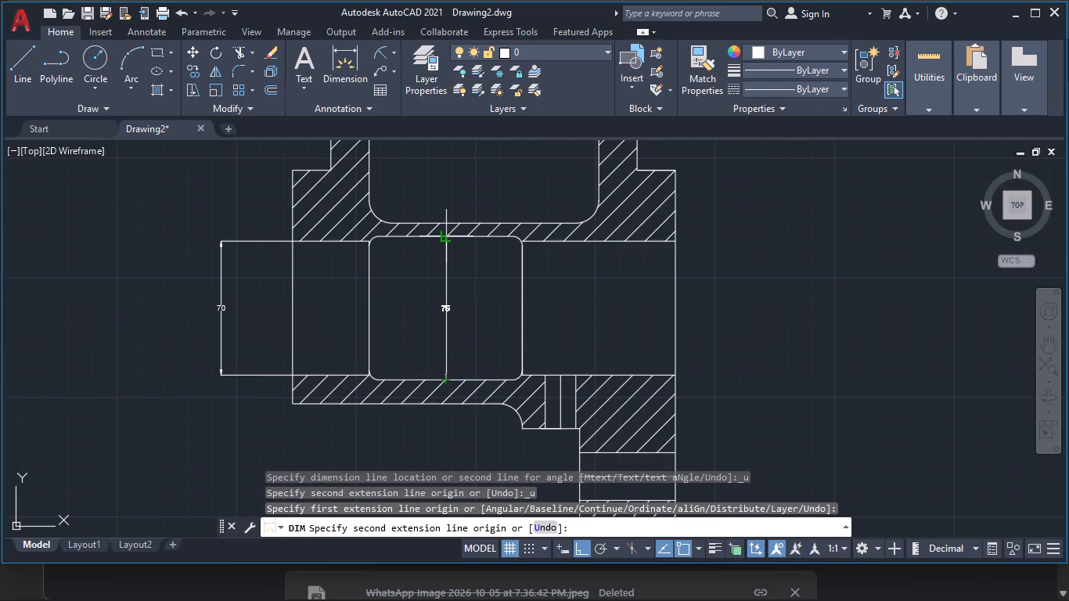
pyautogui.click(447, 232)
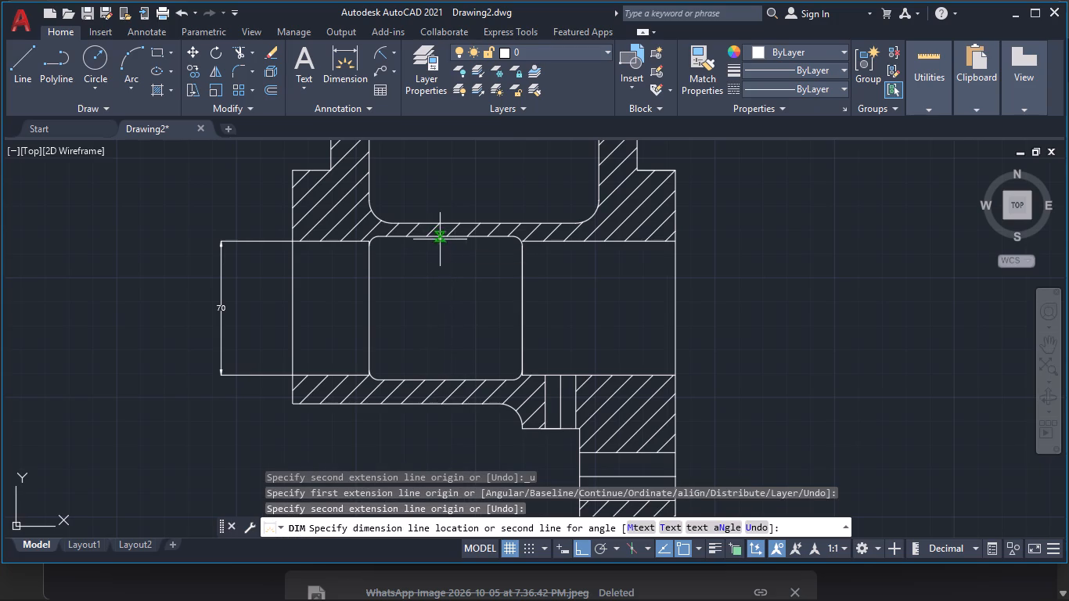
pyautogui.click(437, 294)
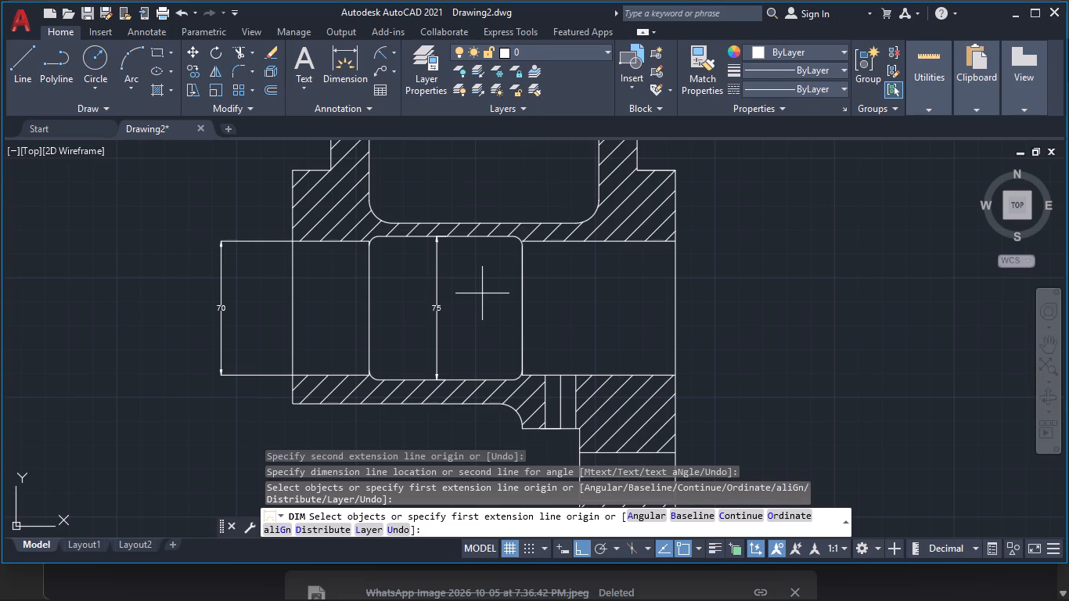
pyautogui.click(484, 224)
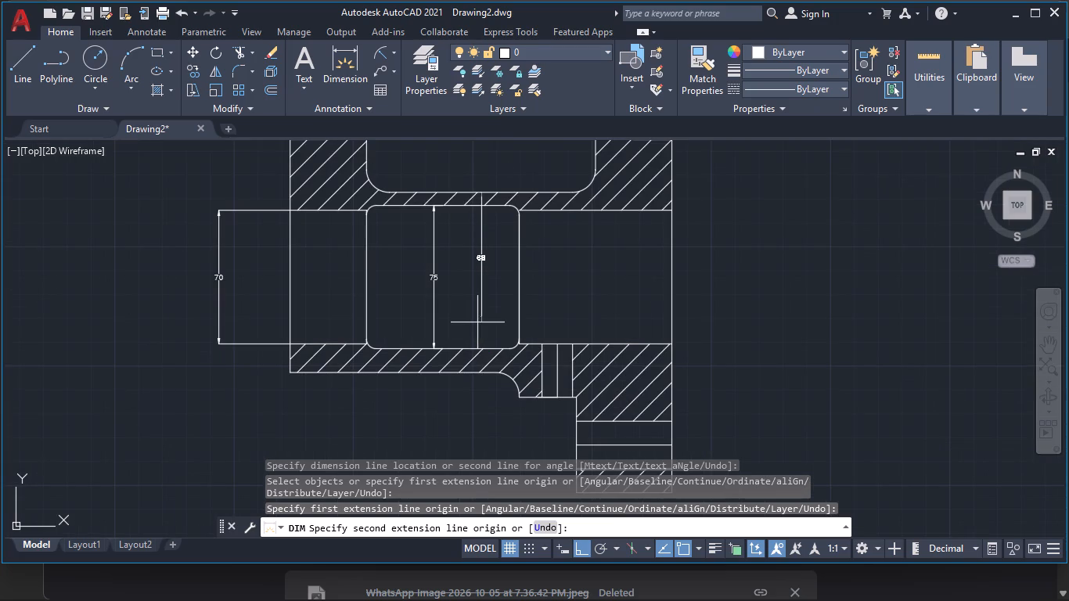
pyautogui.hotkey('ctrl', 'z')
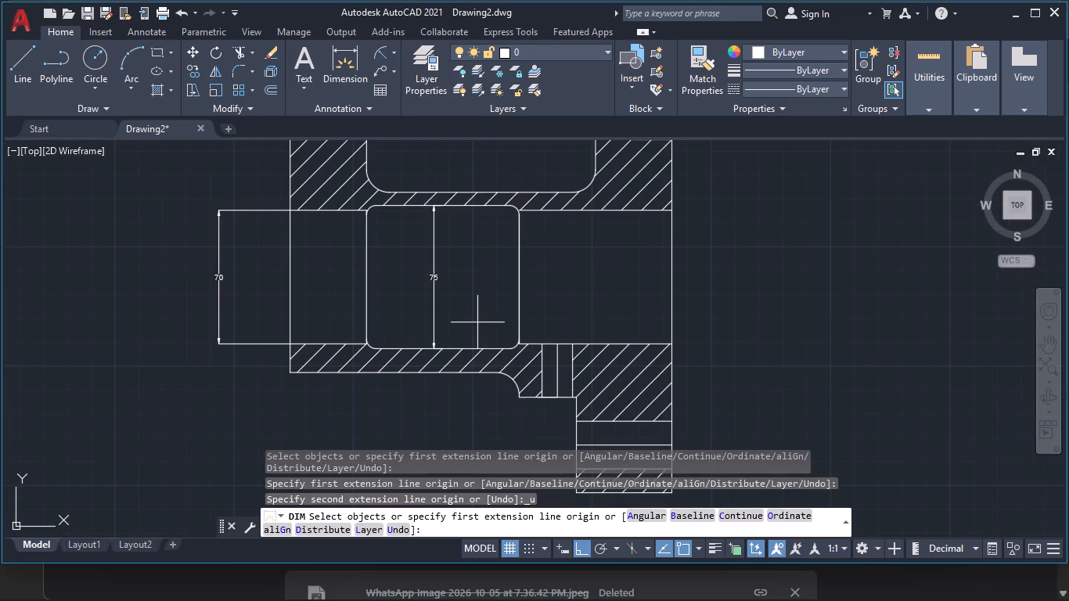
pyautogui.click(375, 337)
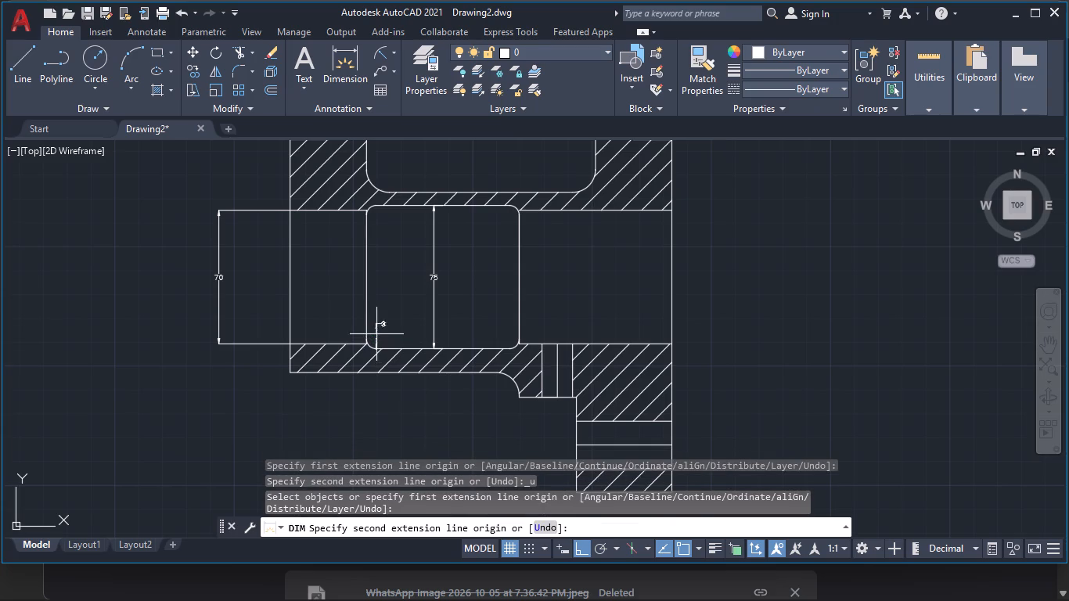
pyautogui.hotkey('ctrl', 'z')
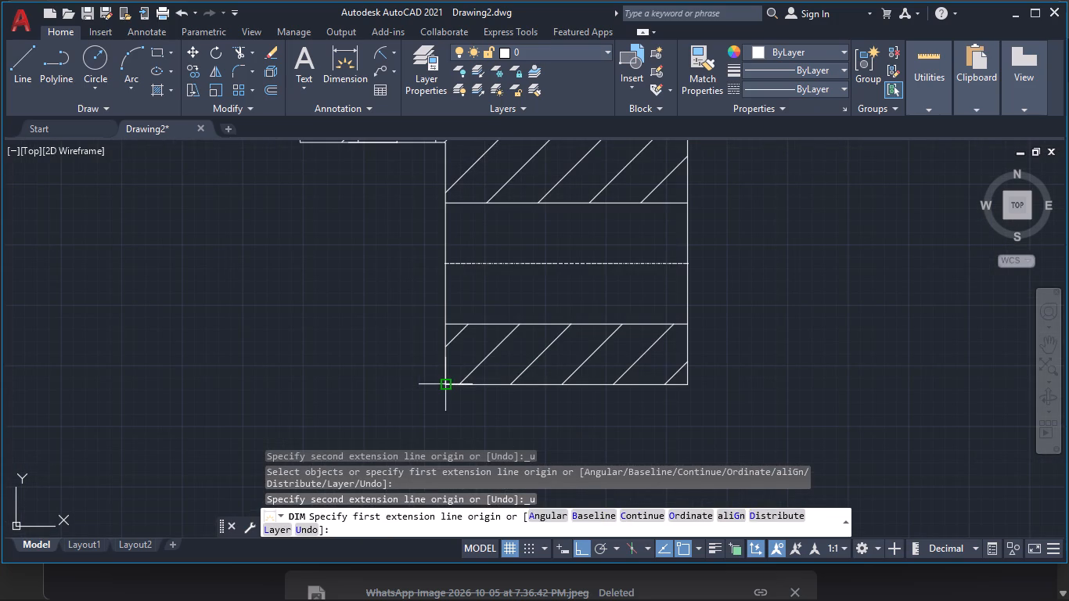
# Dimension the width of the section's lower lug along its bottom edge, placing the dimension below the lug.
pyautogui.click(445, 387)
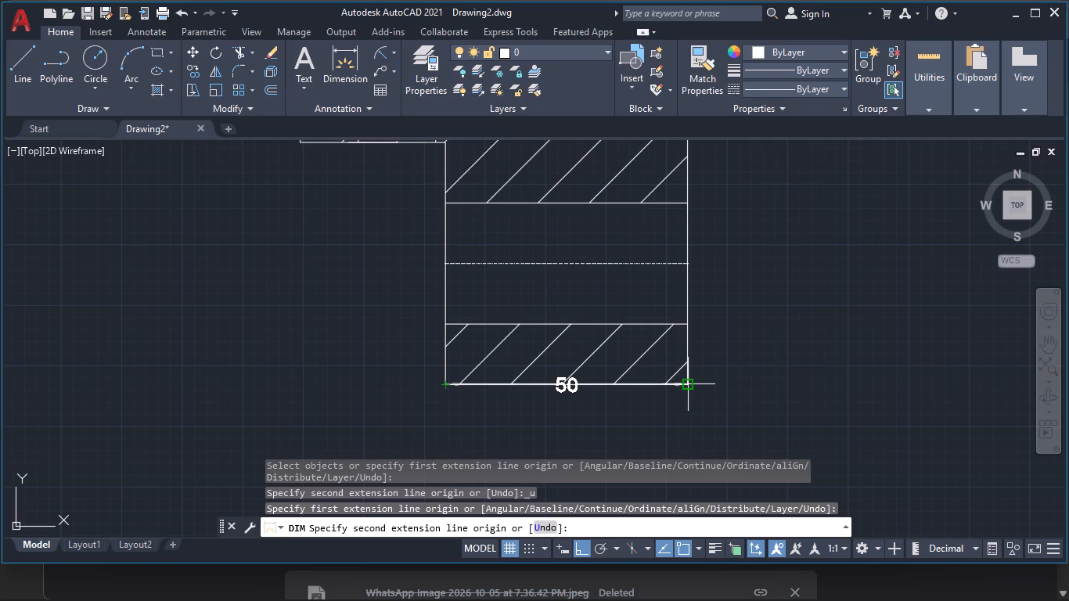
pyautogui.click(688, 385)
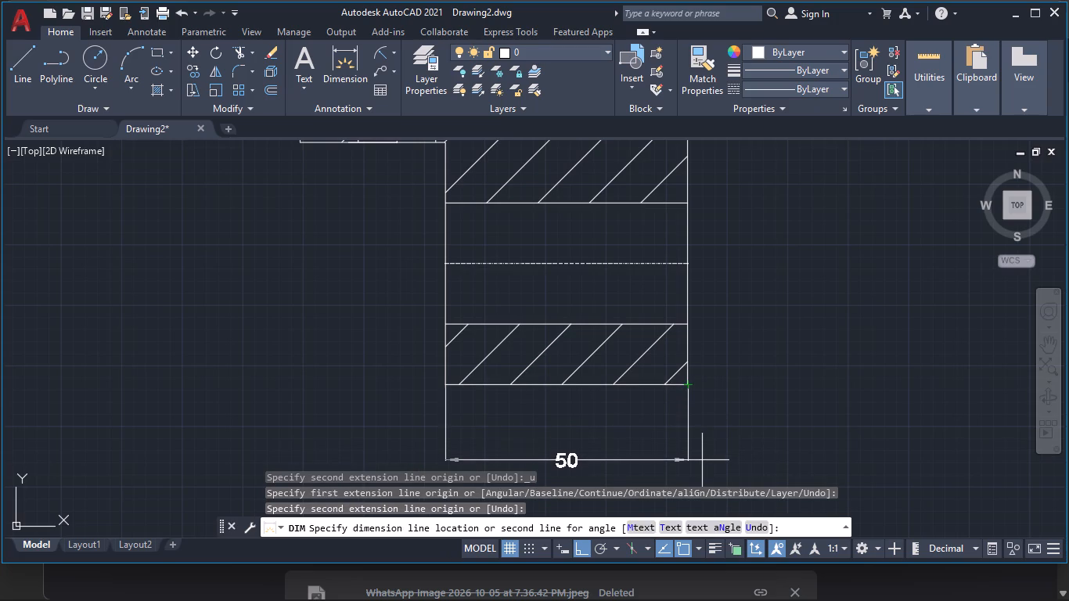
pyautogui.click(702, 460)
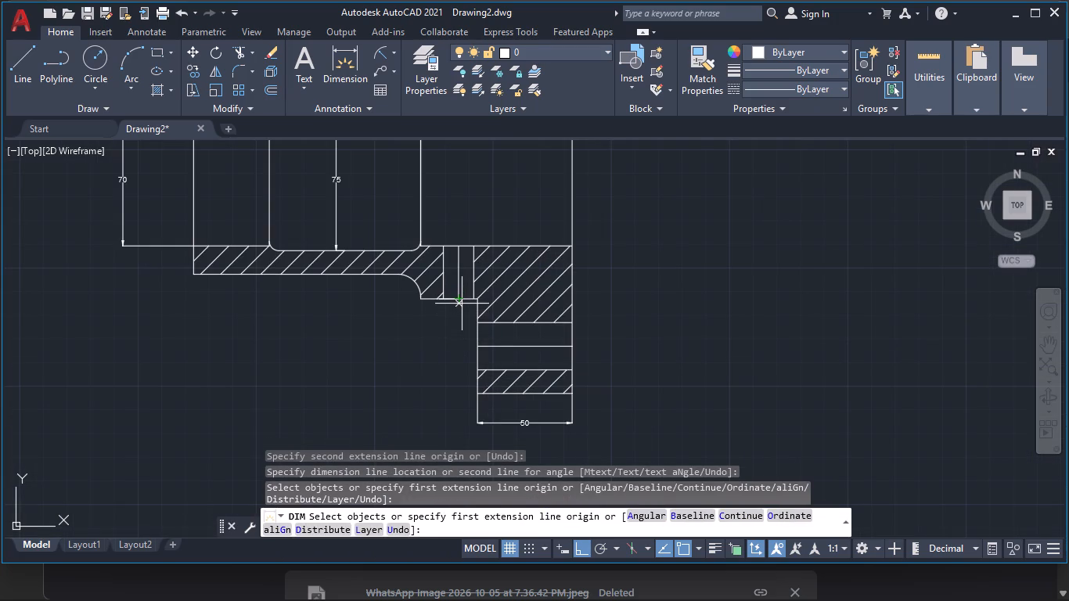
# Dimension the small vertical hole's centreline horizontally to the section's right end face and to the left edge of its boss, both below the part.
pyautogui.click(460, 301)
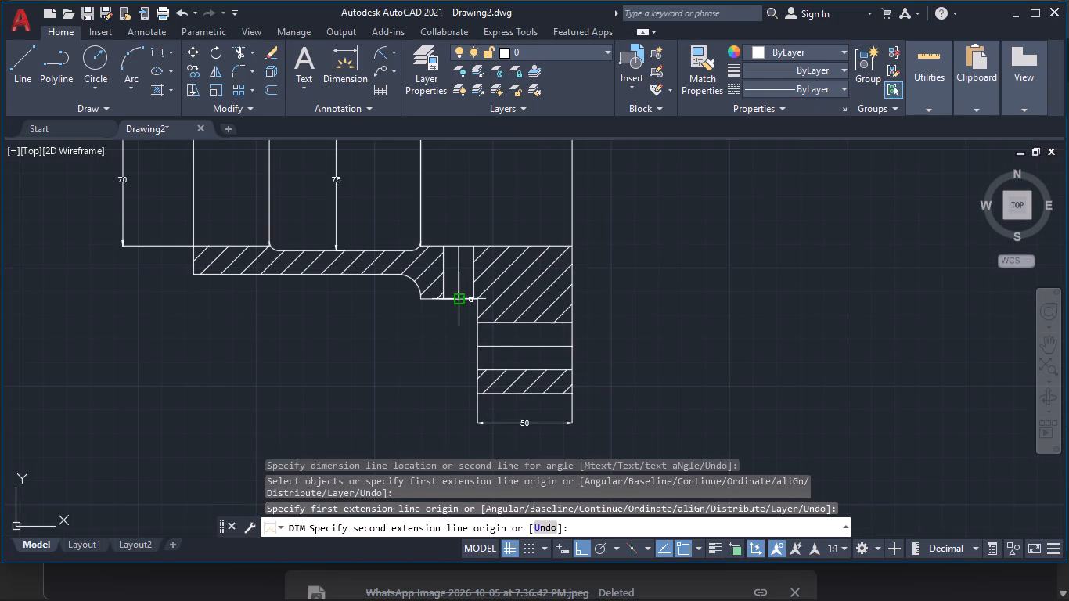
pyautogui.click(573, 300)
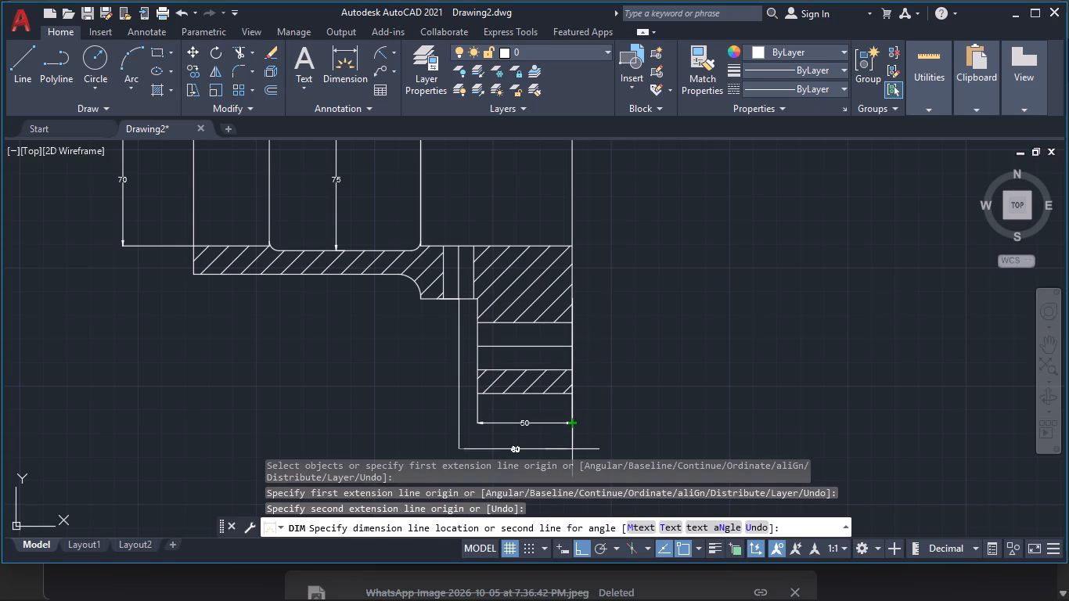
pyautogui.click(572, 451)
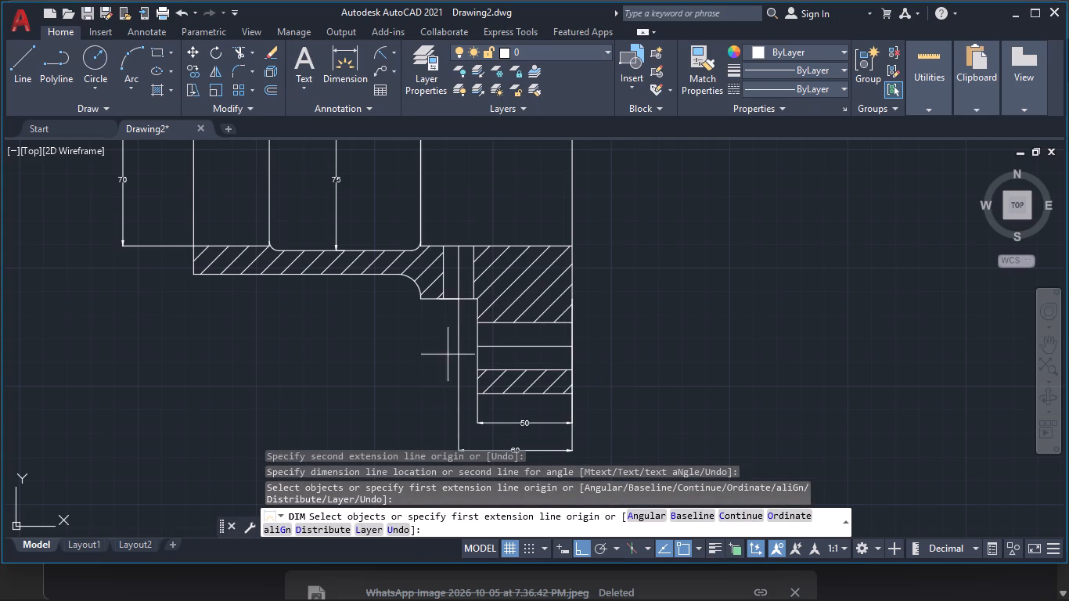
pyautogui.click(422, 300)
pyautogui.click(458, 300)
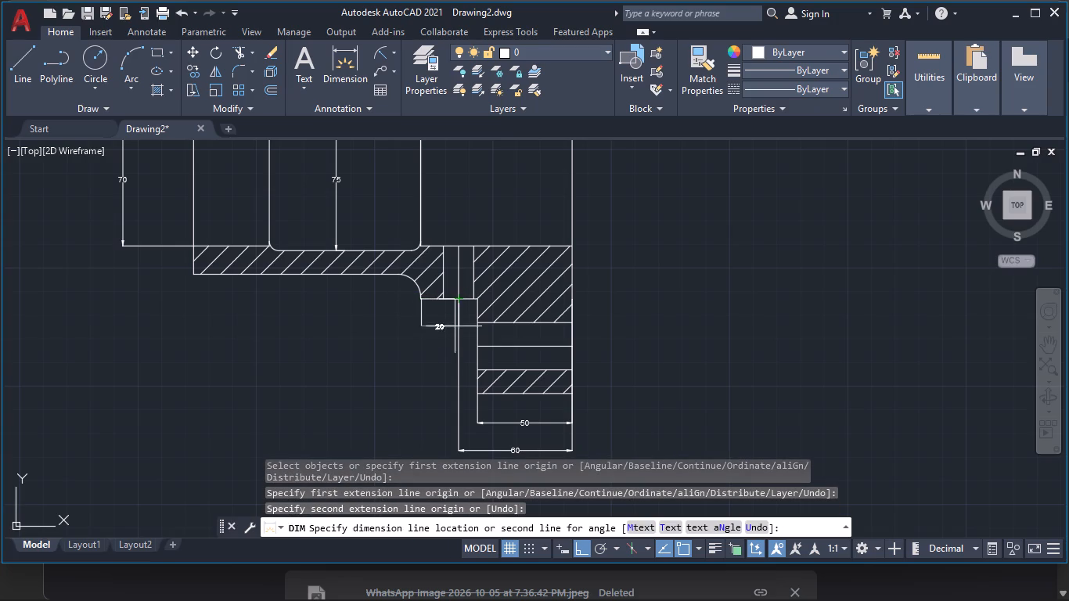
pyautogui.click(455, 340)
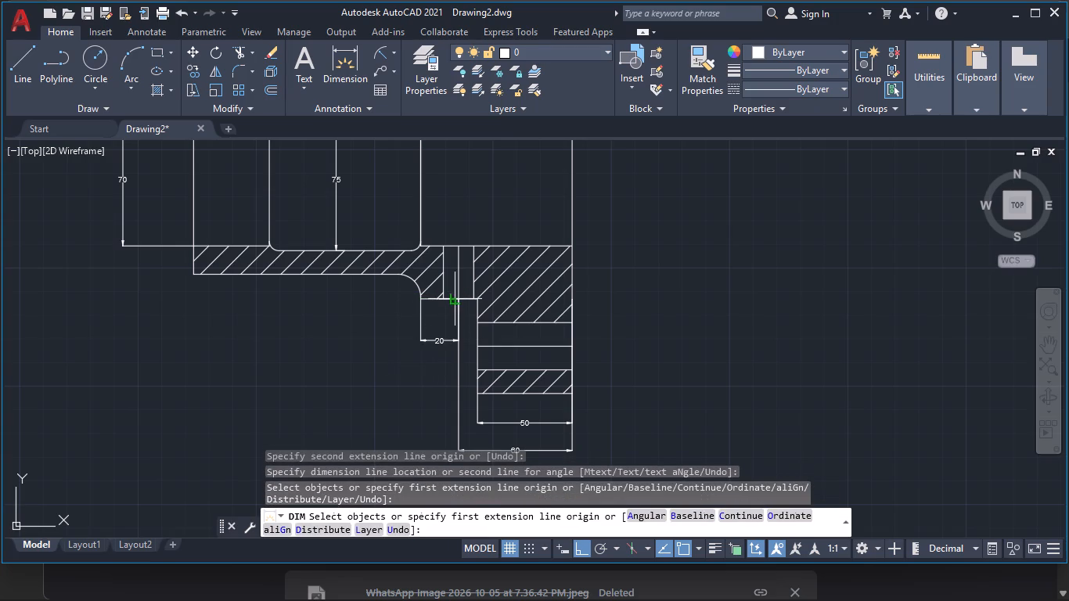
# Dimension the width of the small vertical hole between its side edges, placing the dimension above the hole inside the bore.
pyautogui.click(445, 248)
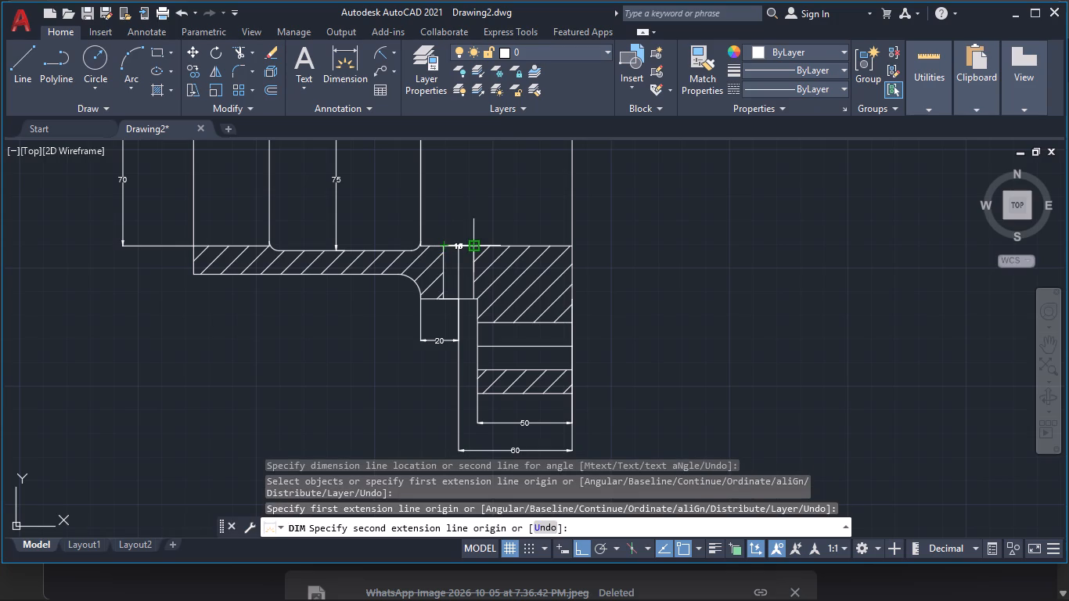
pyautogui.click(470, 247)
pyautogui.click(470, 215)
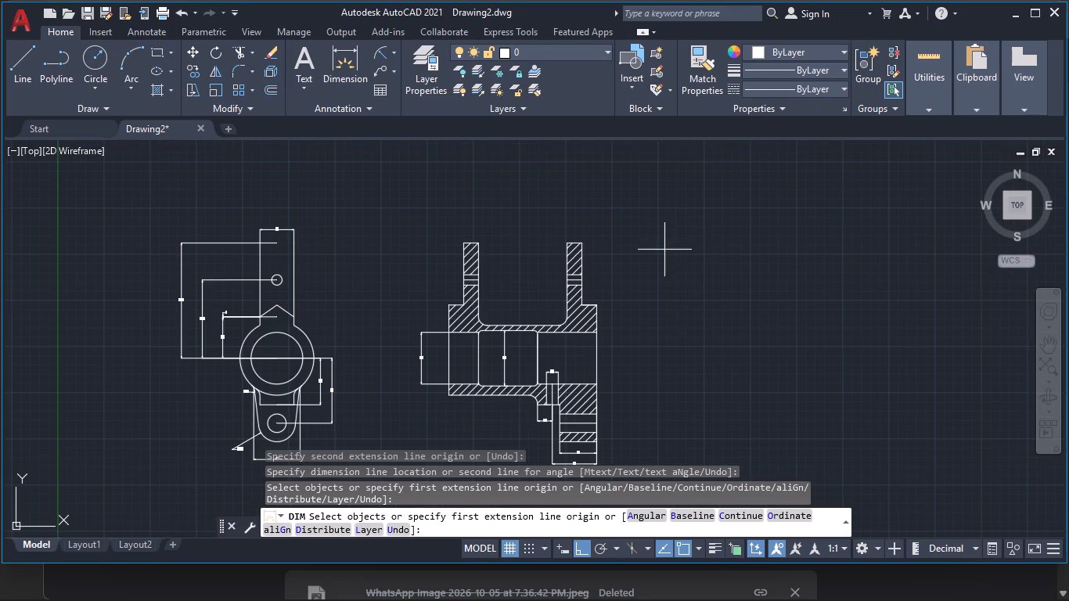
# Dimension the overall width of the section body between its left and right end faces, placing the dimension above the upper arms.
pyautogui.click(598, 306)
pyautogui.click(446, 308)
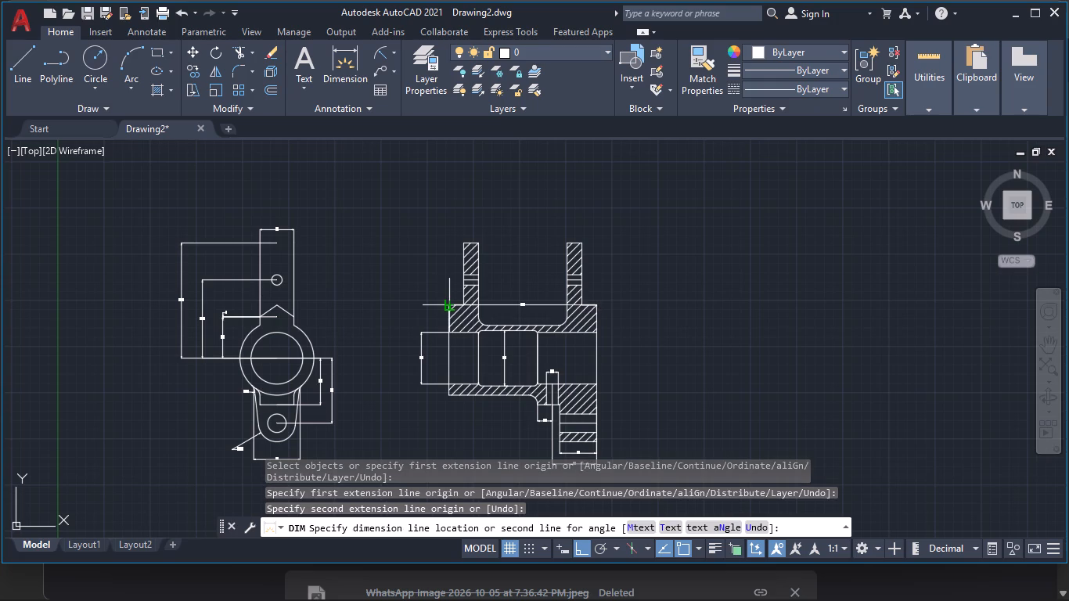
pyautogui.click(449, 220)
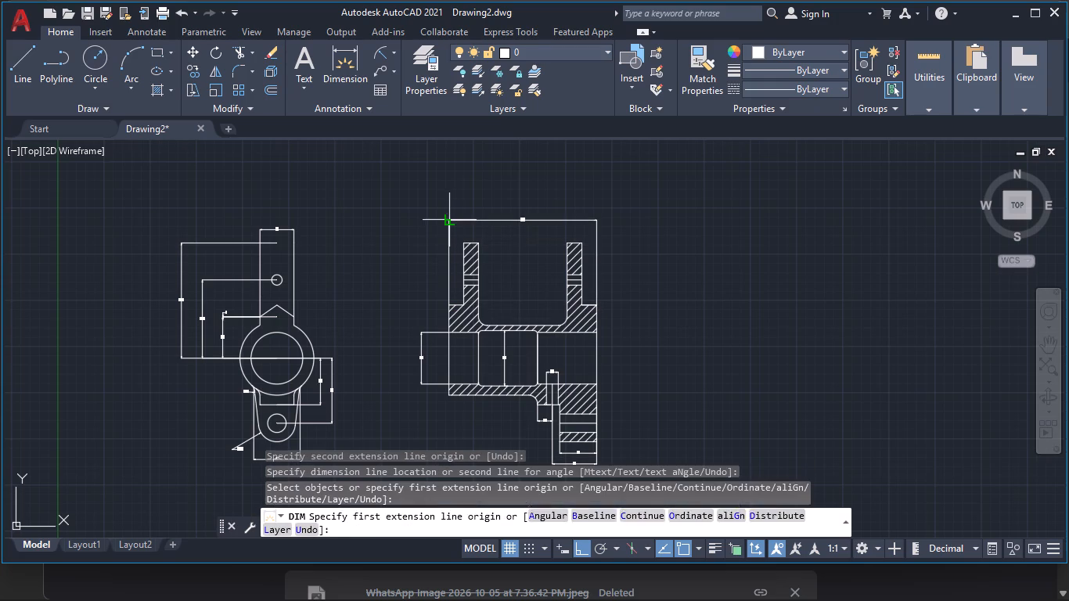
# Dimension the thickness of the section's left upper arm across its top edge, placing the dimension just above the arm.
pyautogui.click(458, 243)
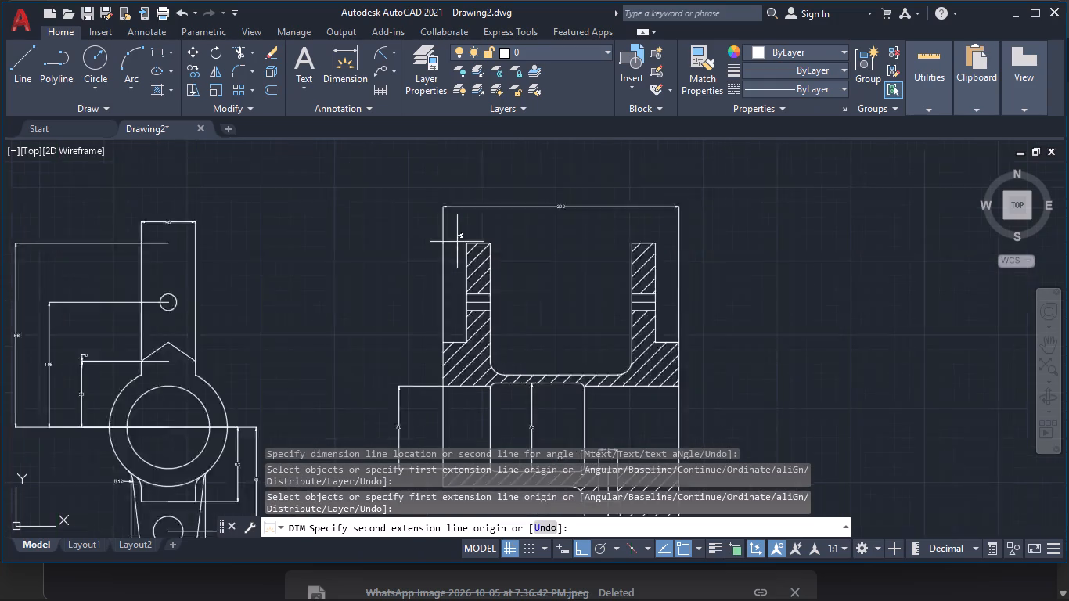
pyautogui.hotkey('ctrl', 'z')
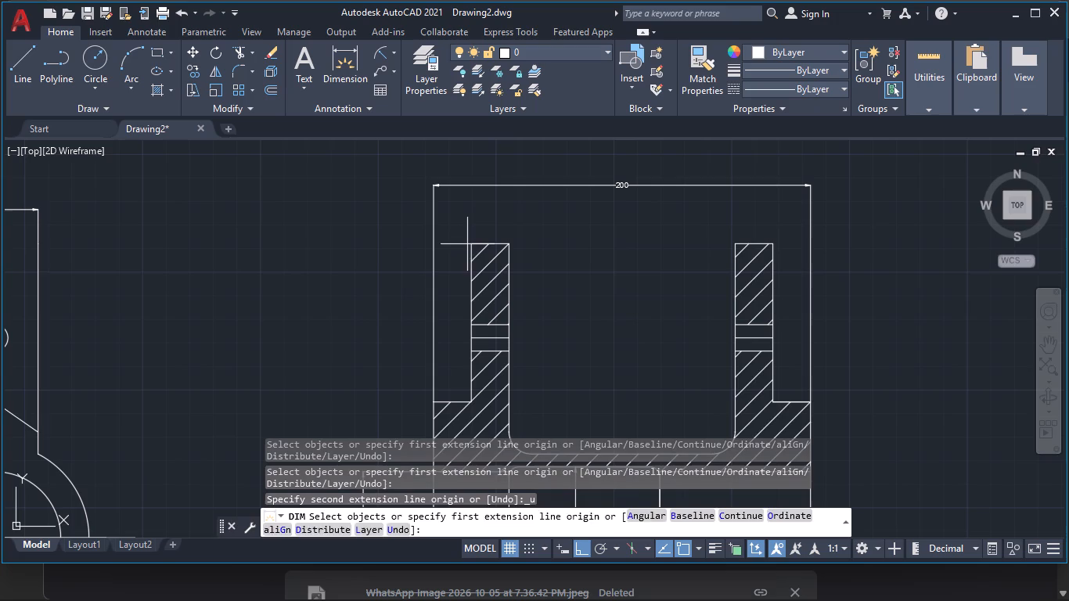
pyautogui.click(473, 244)
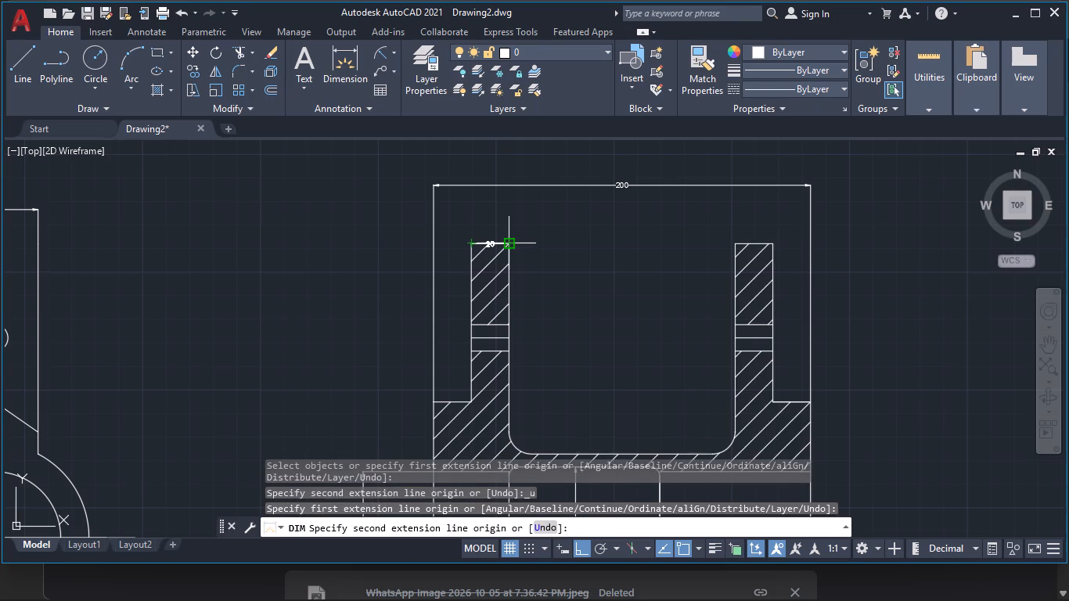
pyautogui.click(510, 245)
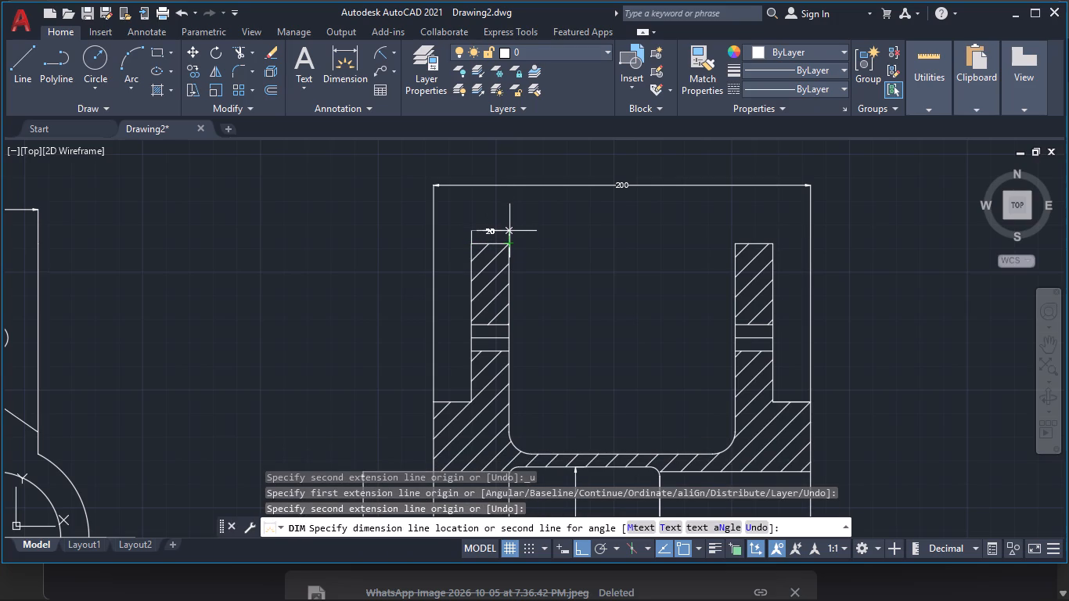
pyautogui.click(508, 225)
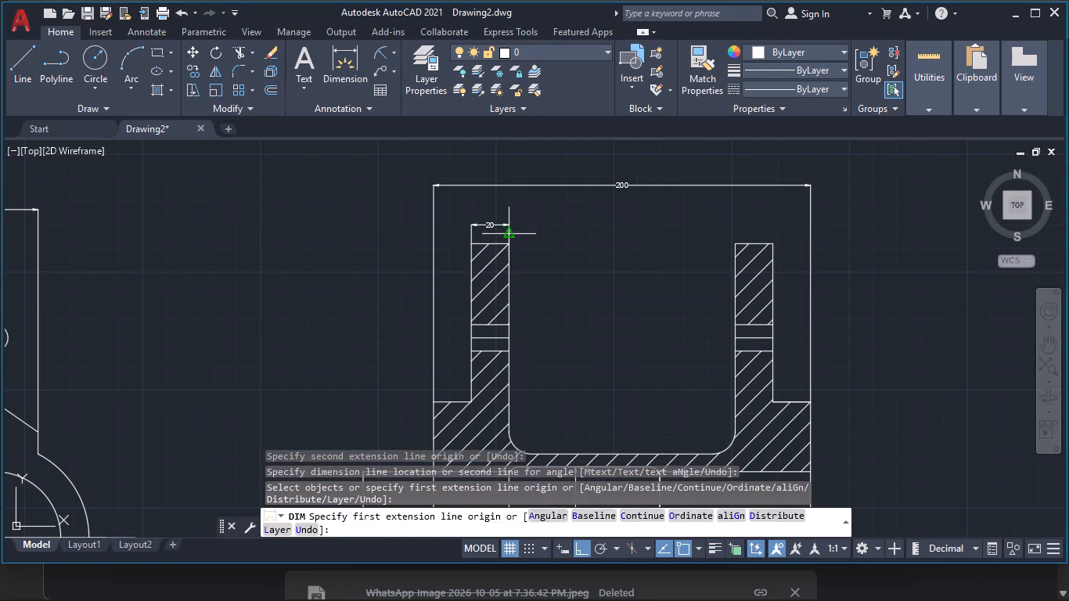
# Dimension the distance between the outer faces of the two upper arms, placing it between the arm-thickness and overall-width dimensions.
pyautogui.click(472, 243)
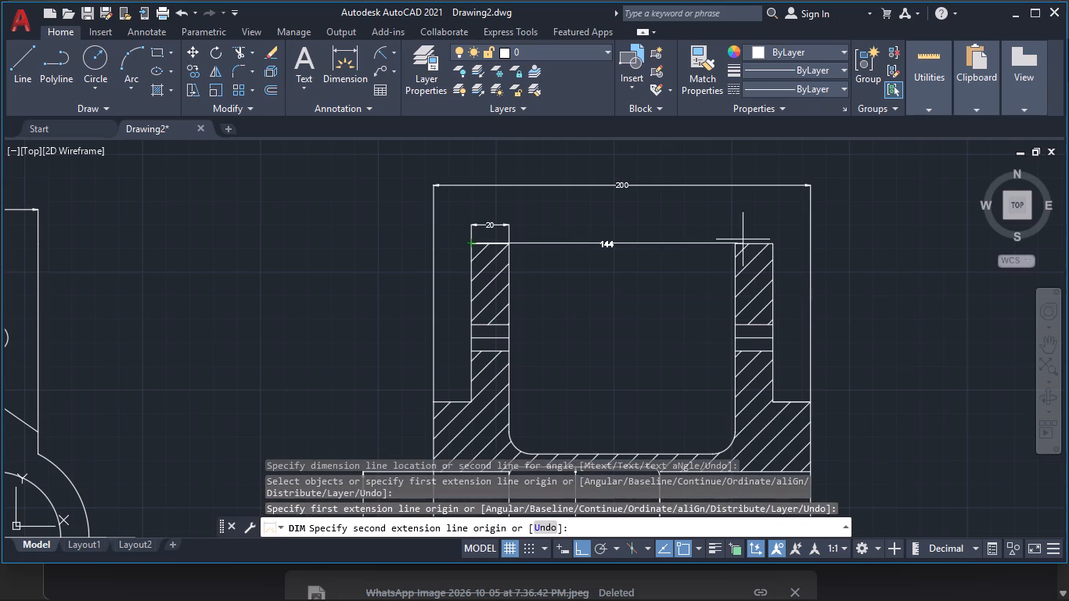
pyautogui.click(771, 242)
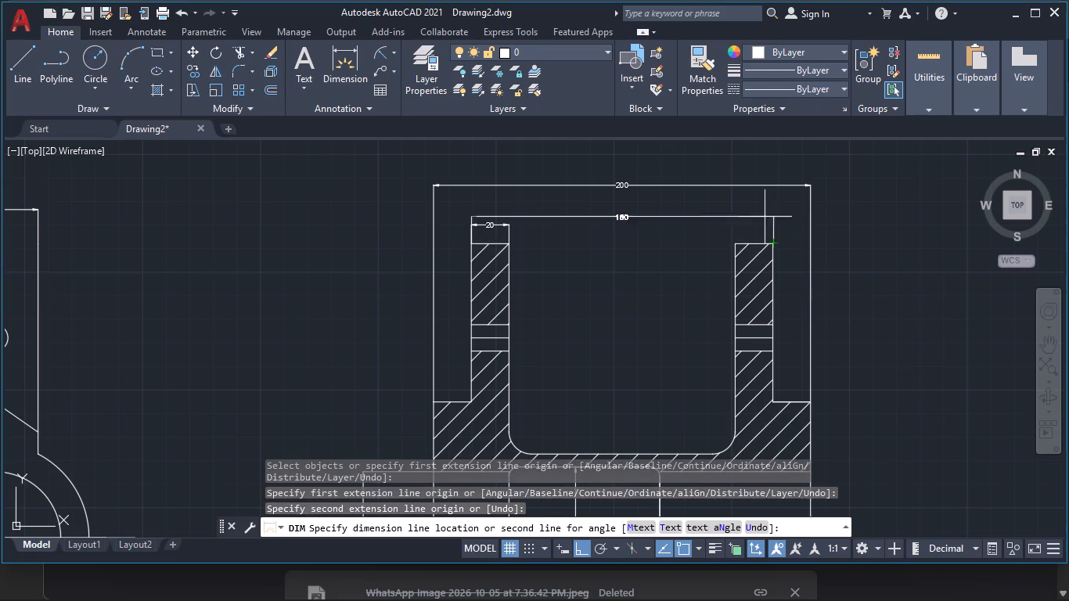
pyautogui.click(763, 203)
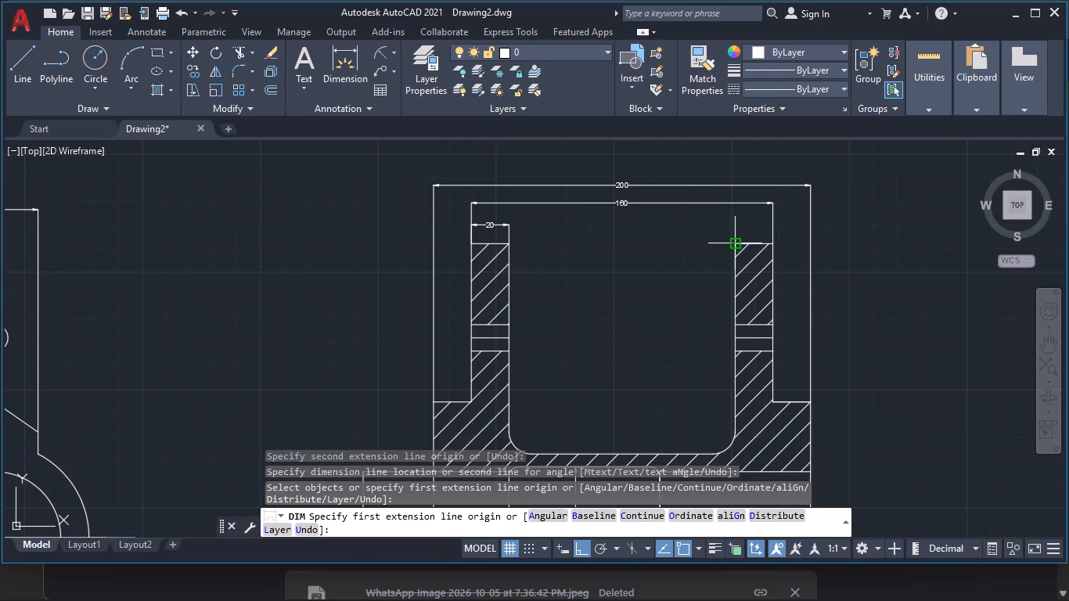
# Dimension the thickness of the section's right upper arm across its top edge, level with the left arm's thickness dimension.
pyautogui.click(736, 245)
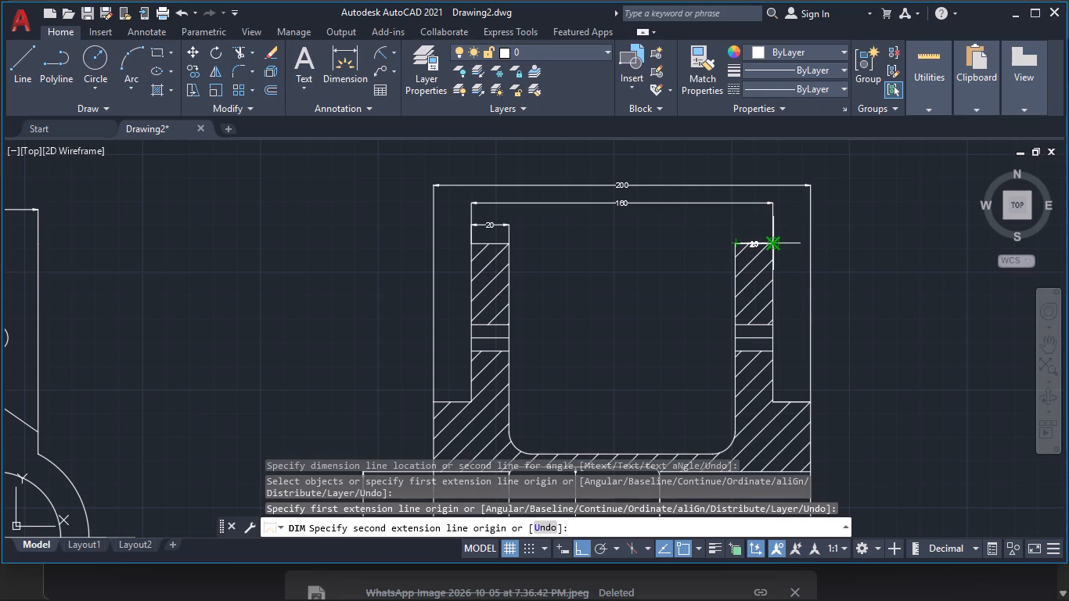
pyautogui.click(772, 240)
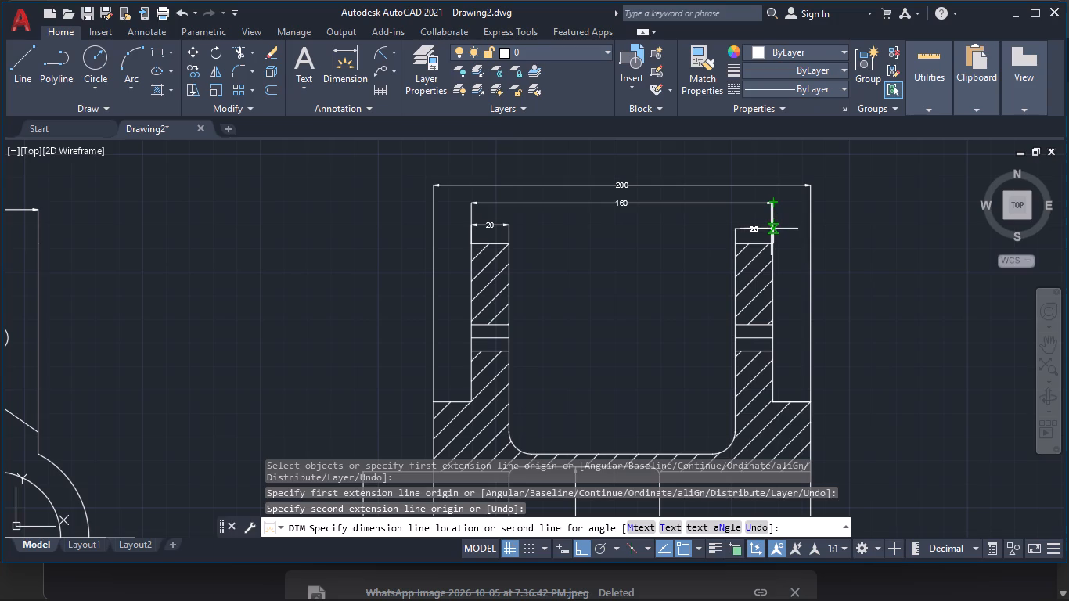
pyautogui.click(771, 225)
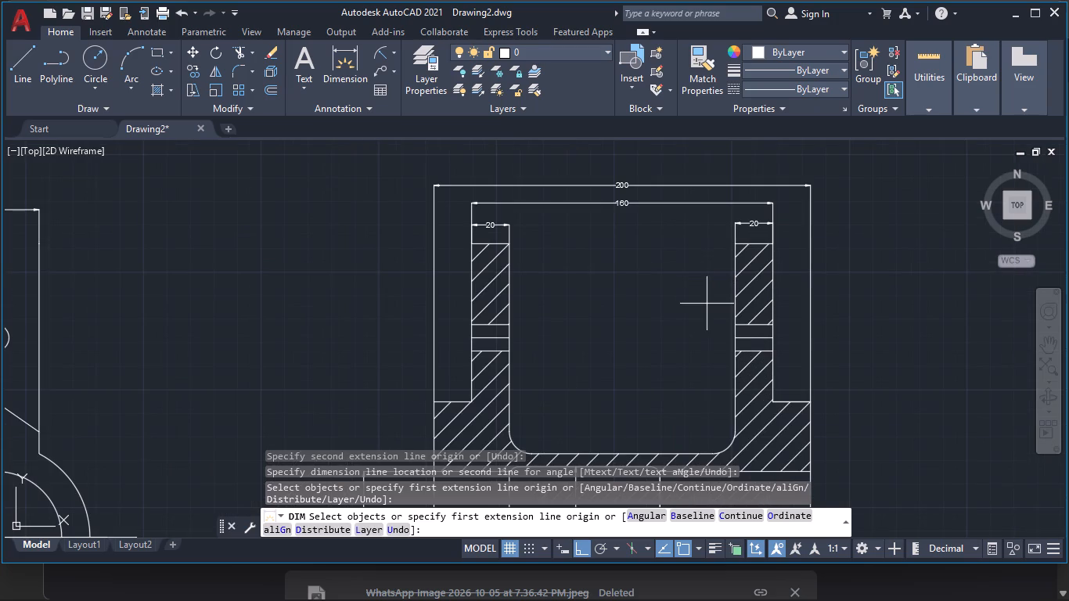
# Dimension the section's right shoulder width, from the right arm's outer face to the body's end face, placing it just above the shoulder.
pyautogui.click(771, 398)
pyautogui.click(809, 400)
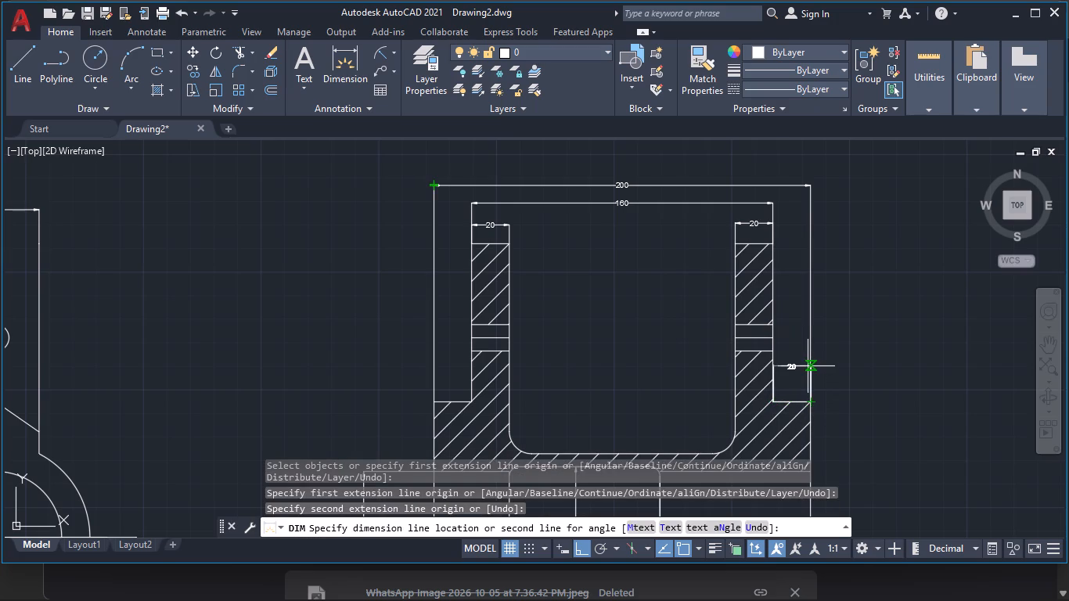
pyautogui.click(807, 372)
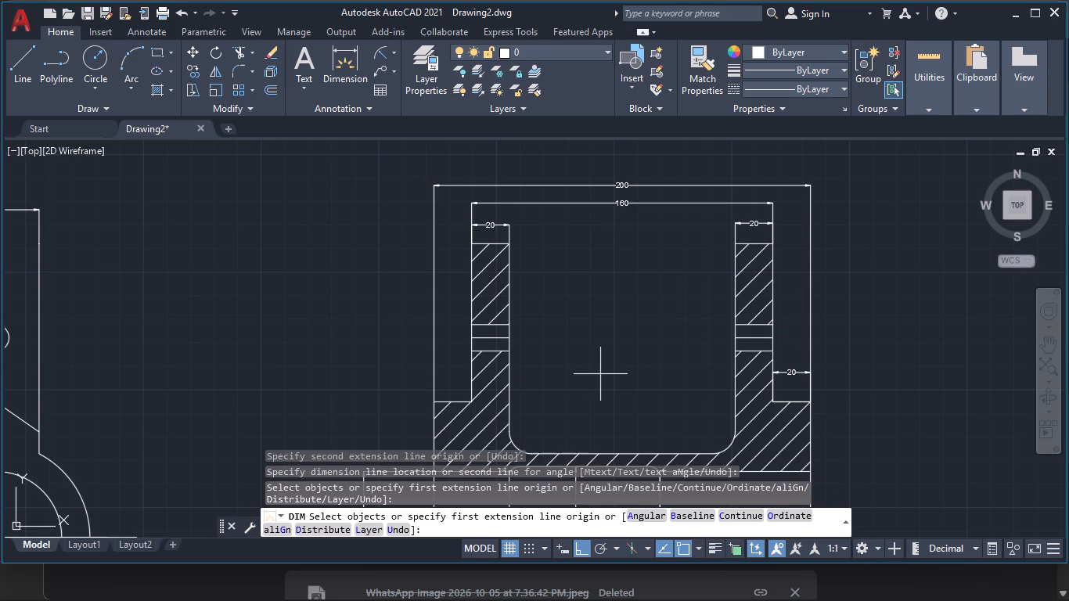
# Dimension the height of the hole through the section's left upper arm, placing it just outside the arm, and finish dimensioning.
pyautogui.click(510, 325)
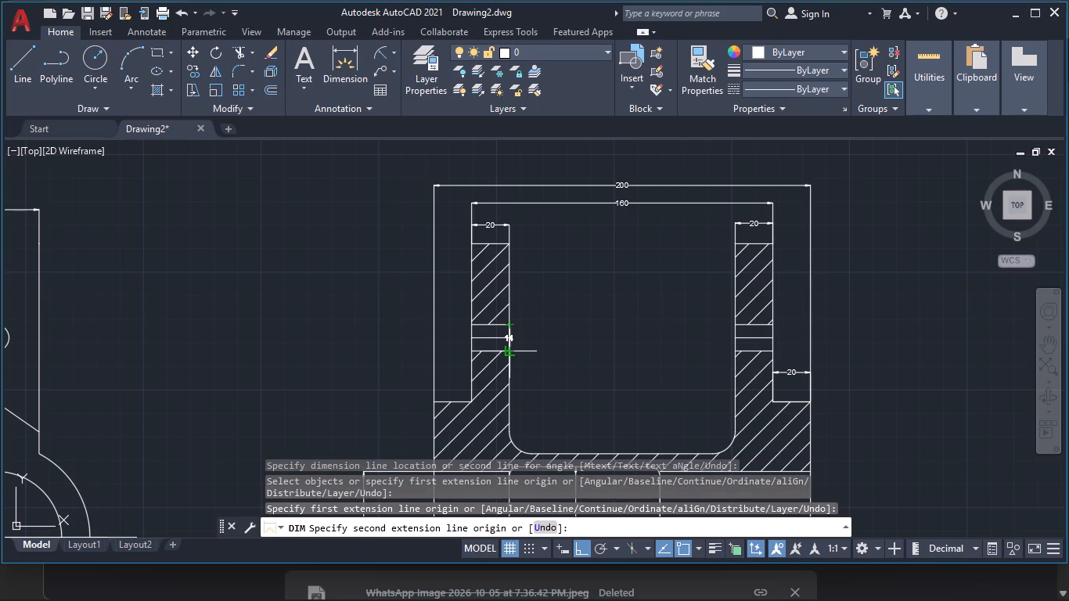
pyautogui.click(510, 350)
pyautogui.click(459, 349)
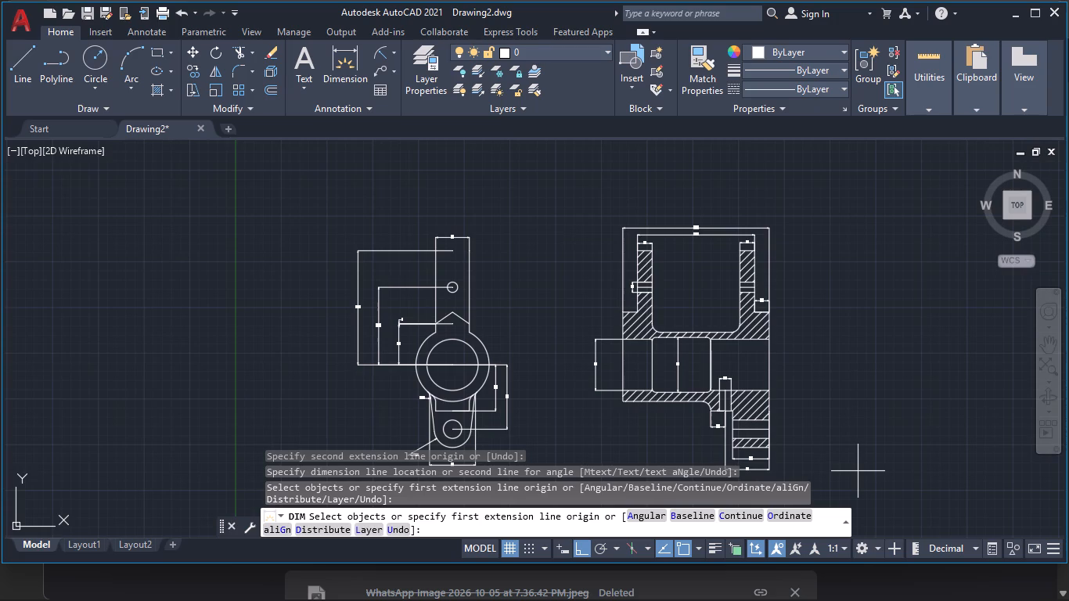
pyautogui.press('Escape')
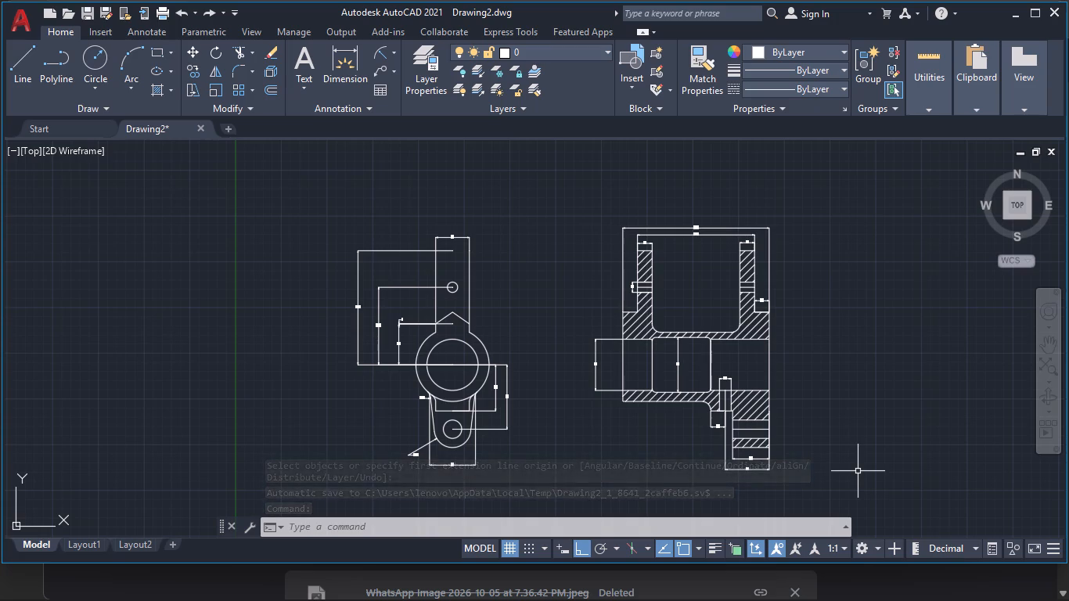
# Save the drawing in the Documents folder under the file name CHED.
pyautogui.hotkey('ctrl', 's')
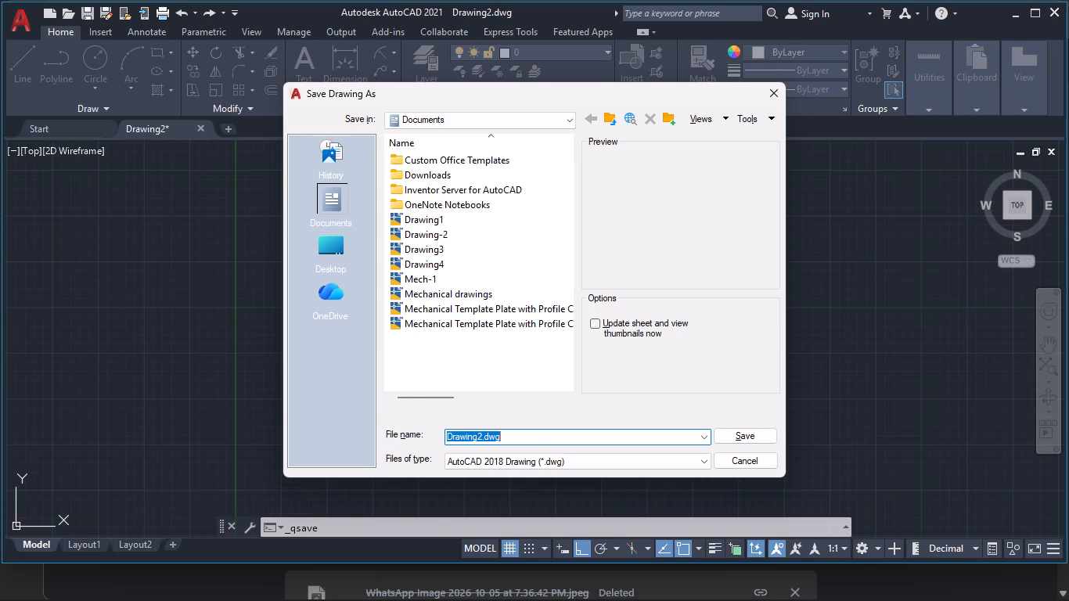
pyautogui.write('che')
pyautogui.press('BackSpace')
pyautogui.press('BackSpace')
pyautogui.press('BackSpace')
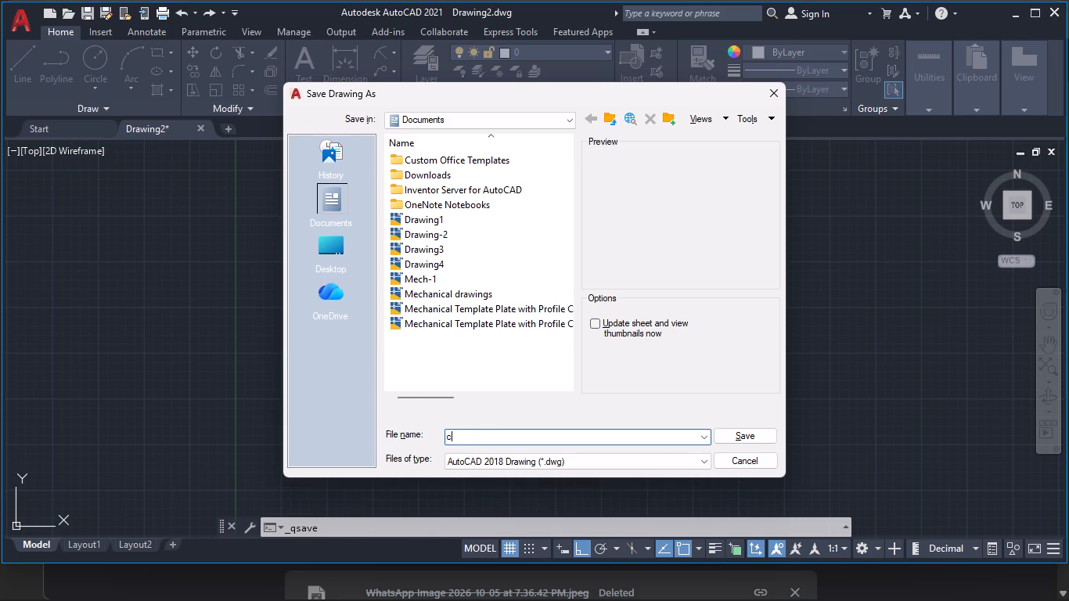
pyautogui.write('CHED')
pyautogui.click(735, 437)
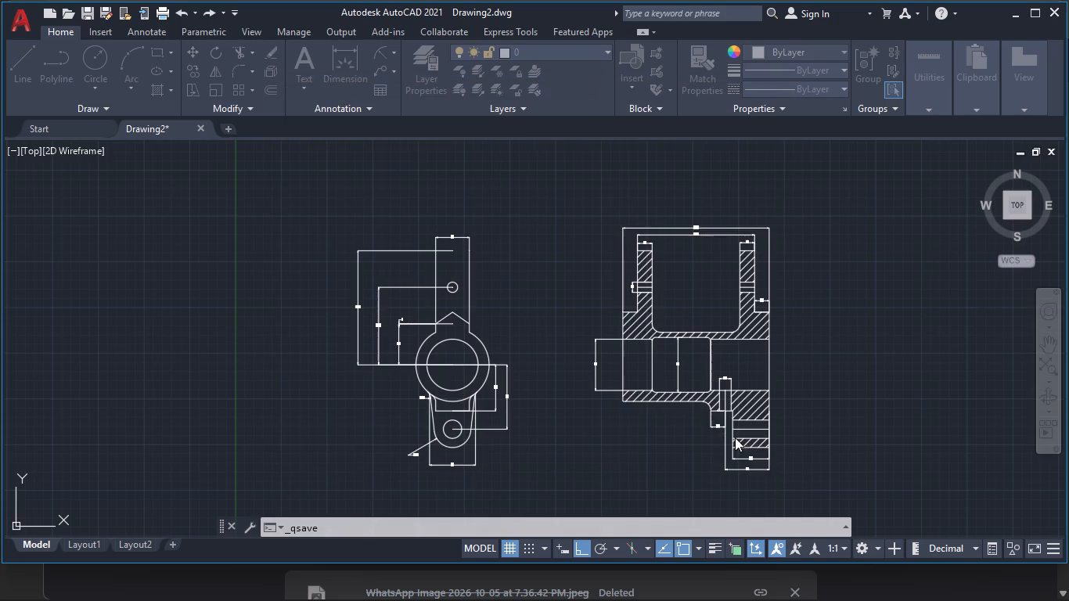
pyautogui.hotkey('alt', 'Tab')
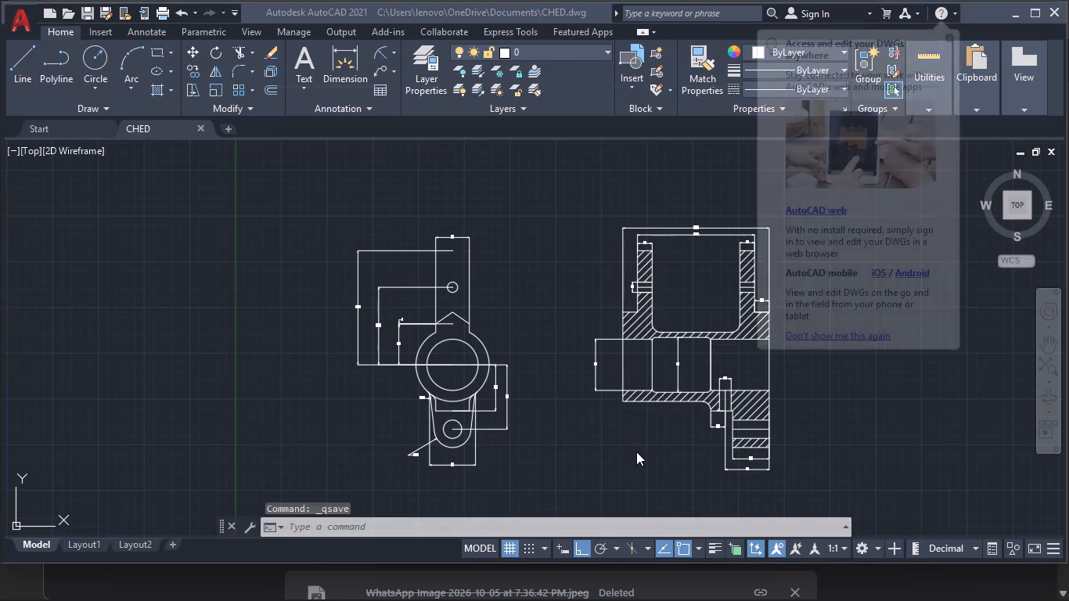